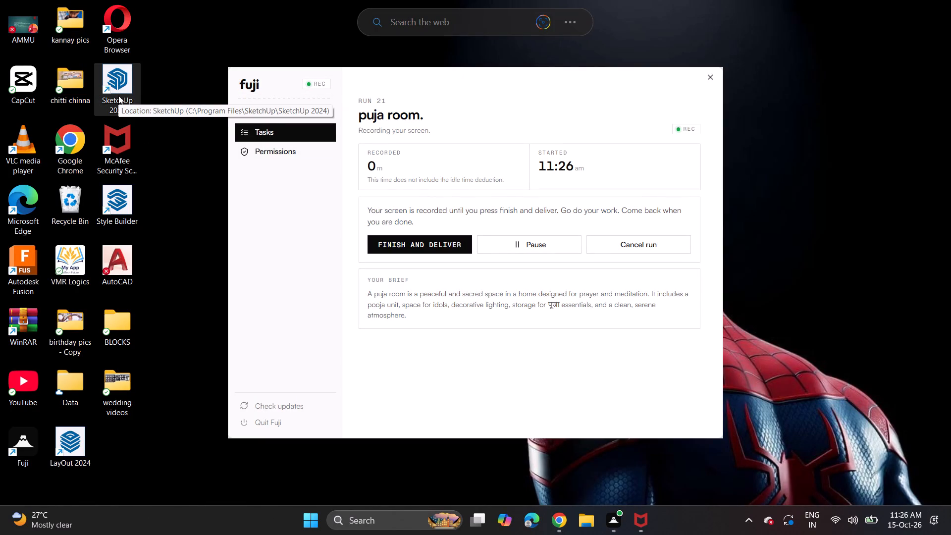
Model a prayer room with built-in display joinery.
Launch SketchUp 2024 from the desktop and bring up its welcome window.
double_click(118, 96)
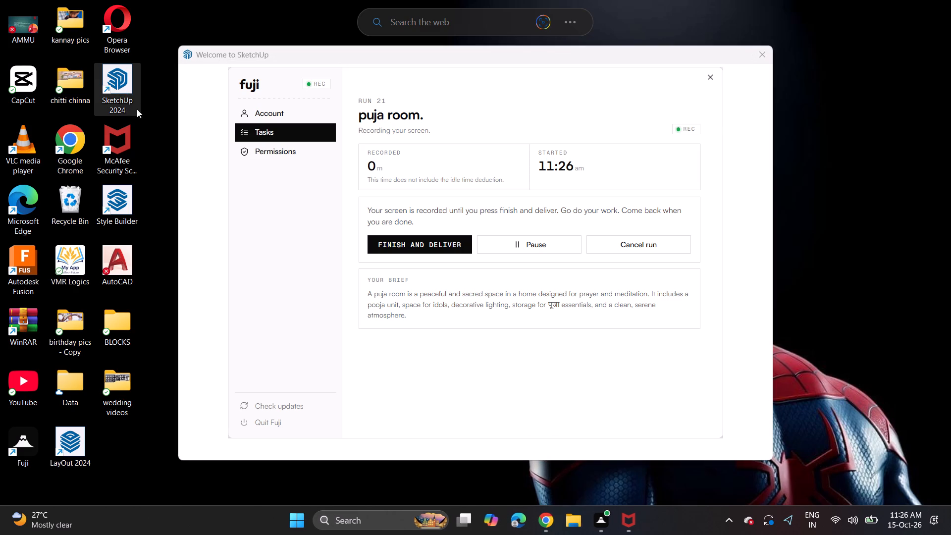
left_click(213, 149)
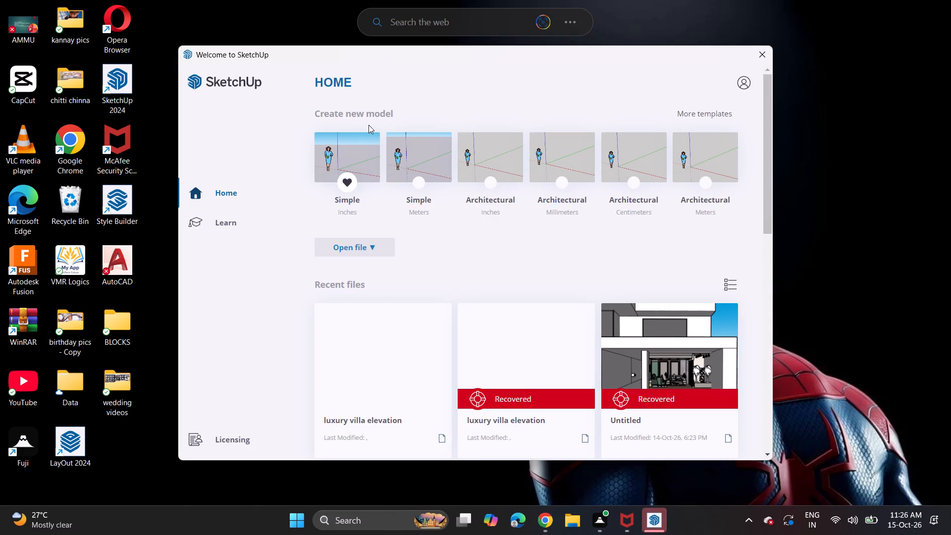
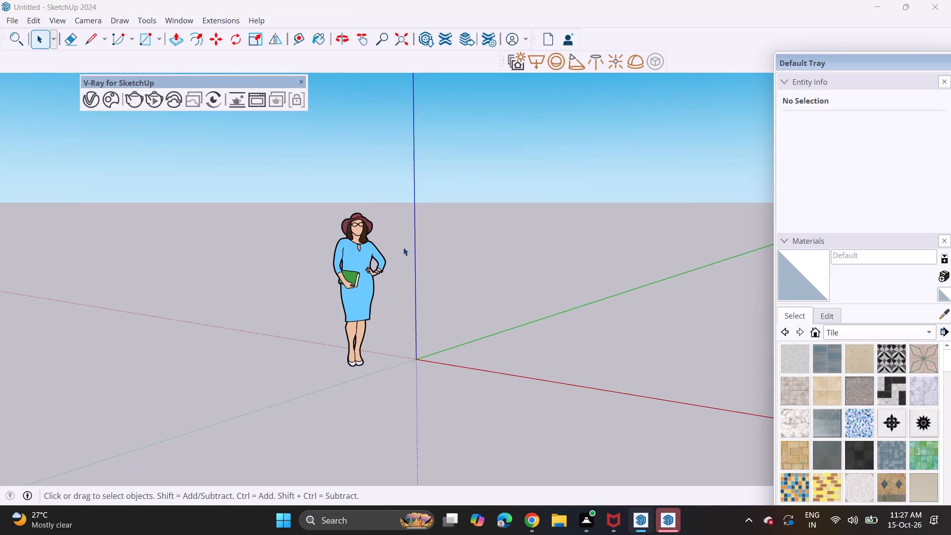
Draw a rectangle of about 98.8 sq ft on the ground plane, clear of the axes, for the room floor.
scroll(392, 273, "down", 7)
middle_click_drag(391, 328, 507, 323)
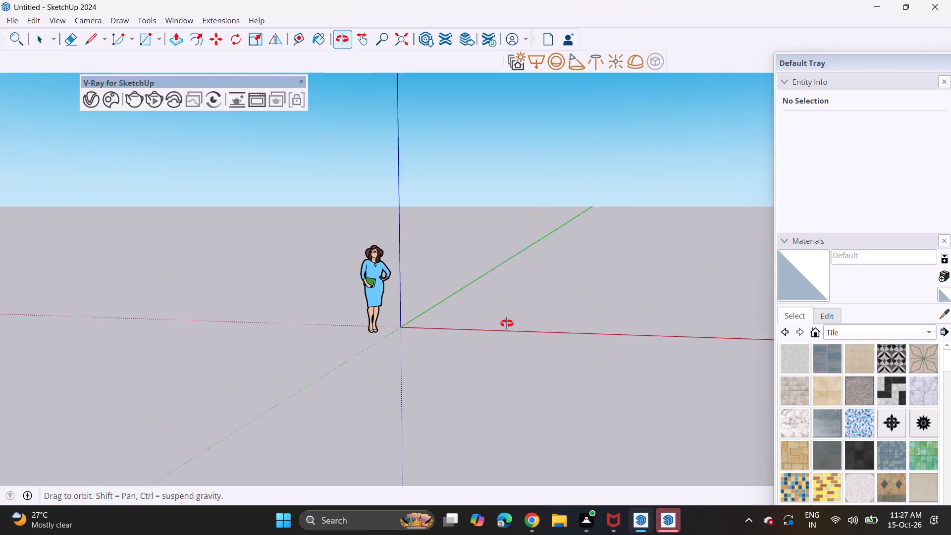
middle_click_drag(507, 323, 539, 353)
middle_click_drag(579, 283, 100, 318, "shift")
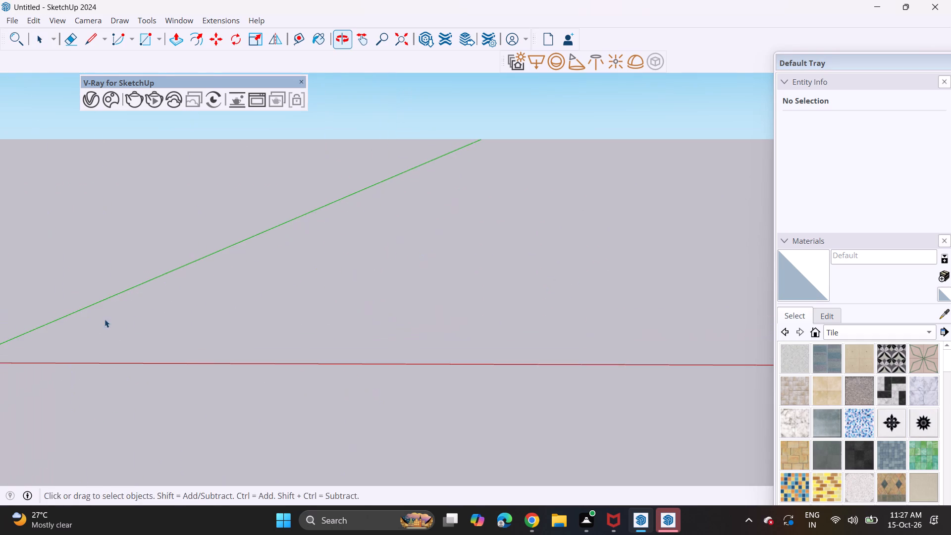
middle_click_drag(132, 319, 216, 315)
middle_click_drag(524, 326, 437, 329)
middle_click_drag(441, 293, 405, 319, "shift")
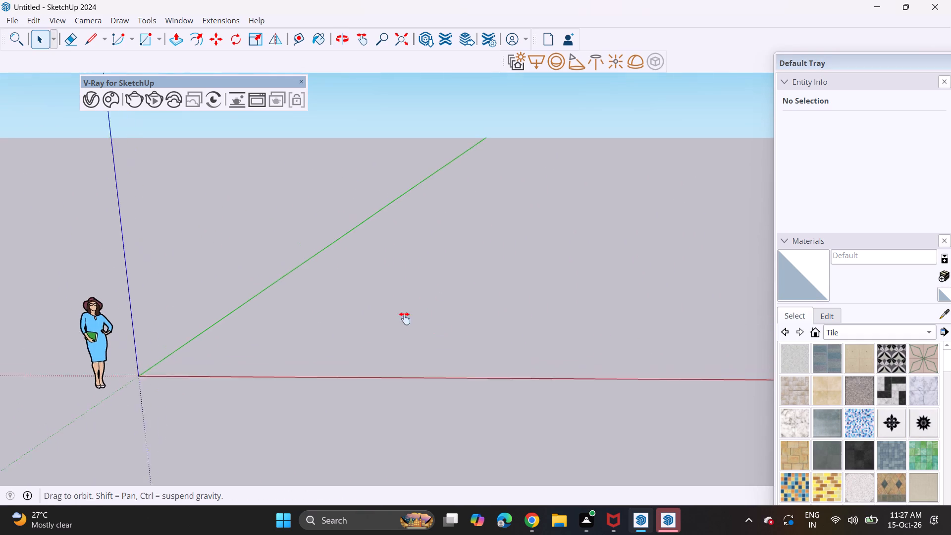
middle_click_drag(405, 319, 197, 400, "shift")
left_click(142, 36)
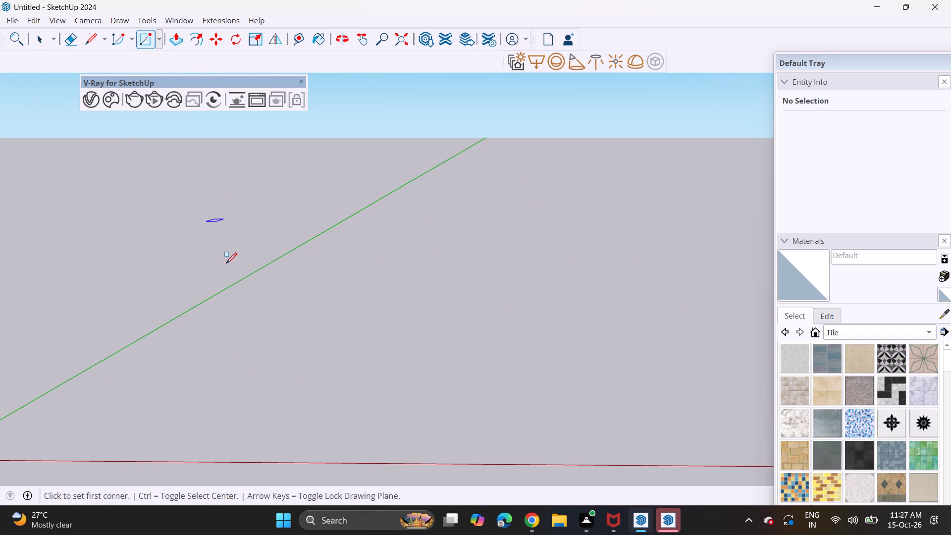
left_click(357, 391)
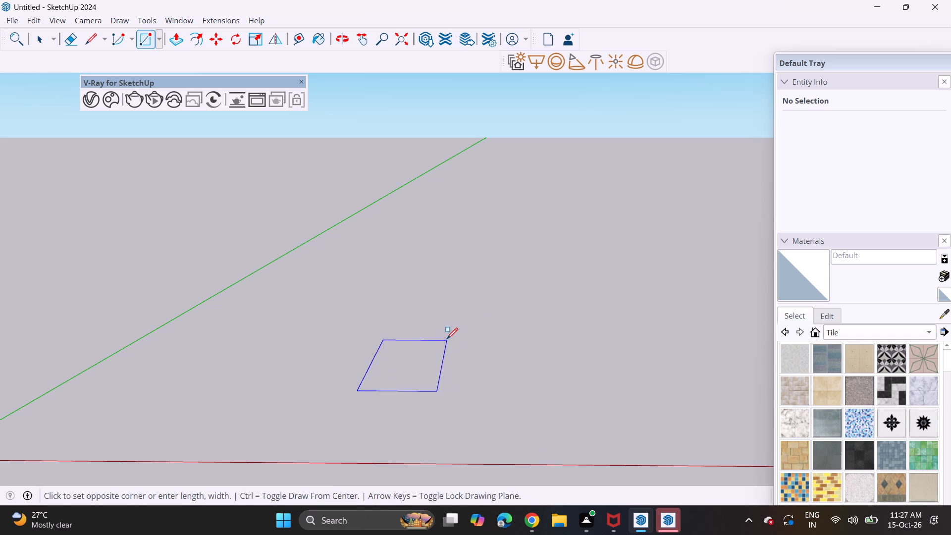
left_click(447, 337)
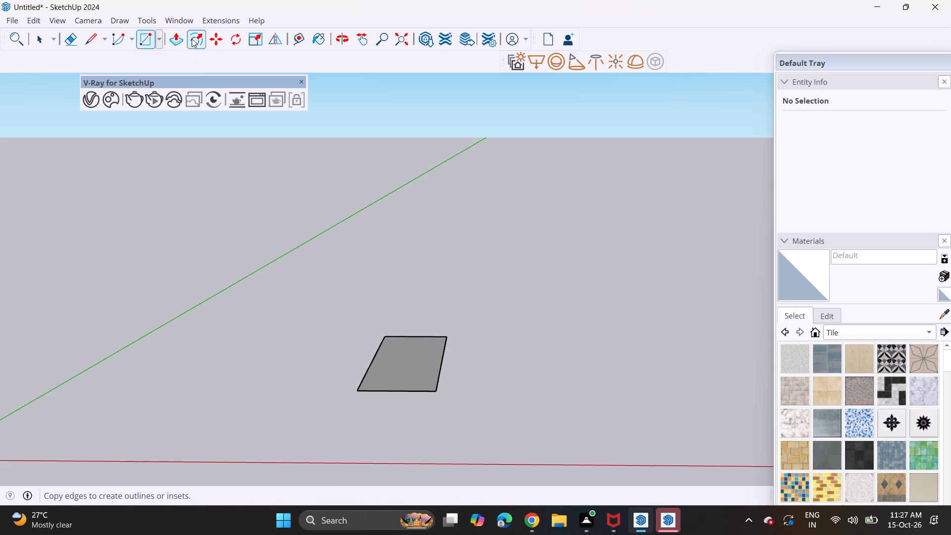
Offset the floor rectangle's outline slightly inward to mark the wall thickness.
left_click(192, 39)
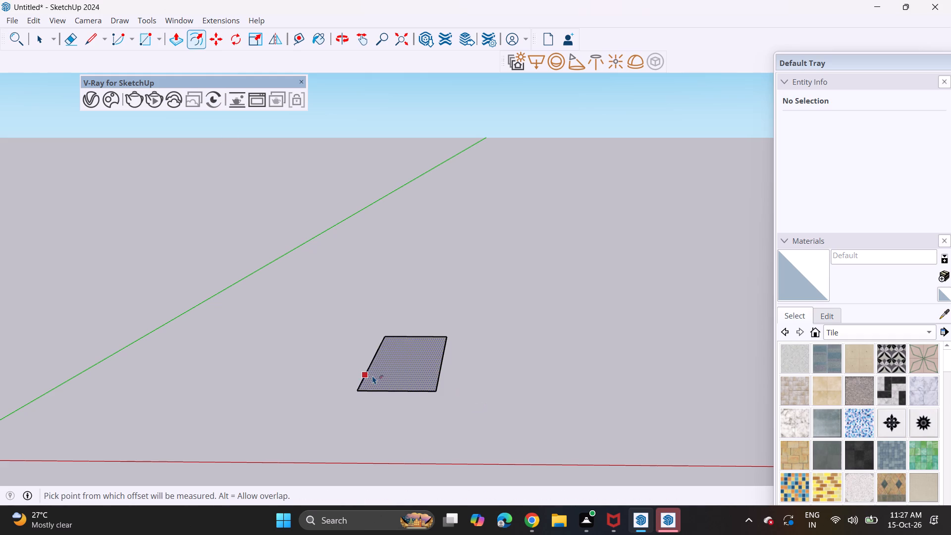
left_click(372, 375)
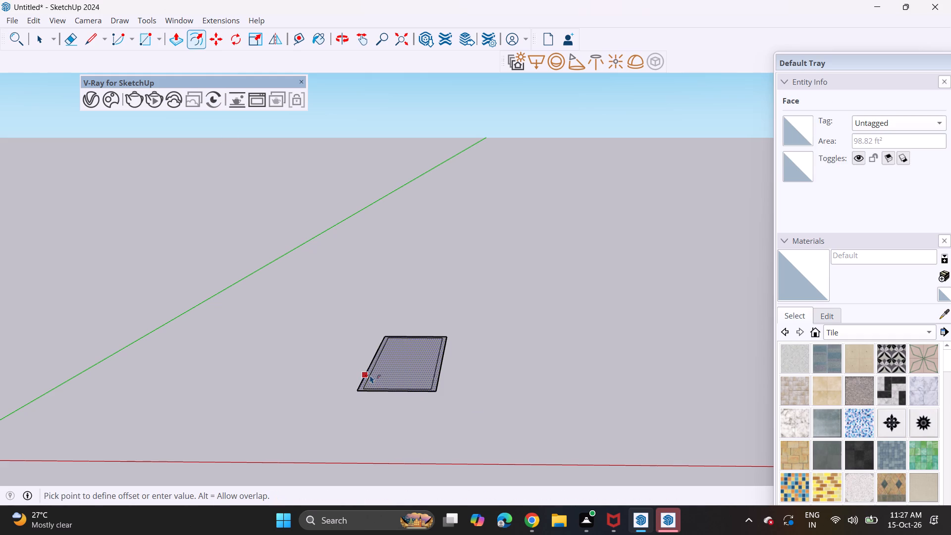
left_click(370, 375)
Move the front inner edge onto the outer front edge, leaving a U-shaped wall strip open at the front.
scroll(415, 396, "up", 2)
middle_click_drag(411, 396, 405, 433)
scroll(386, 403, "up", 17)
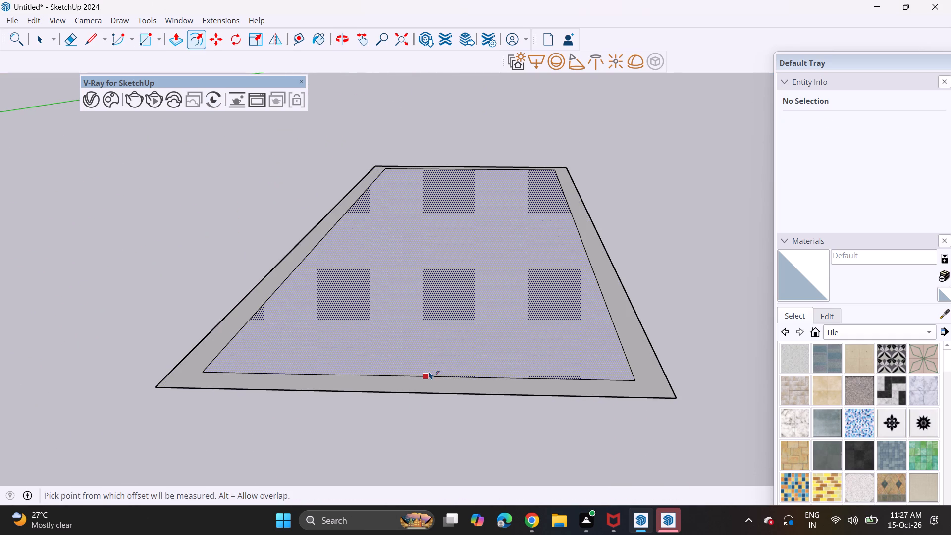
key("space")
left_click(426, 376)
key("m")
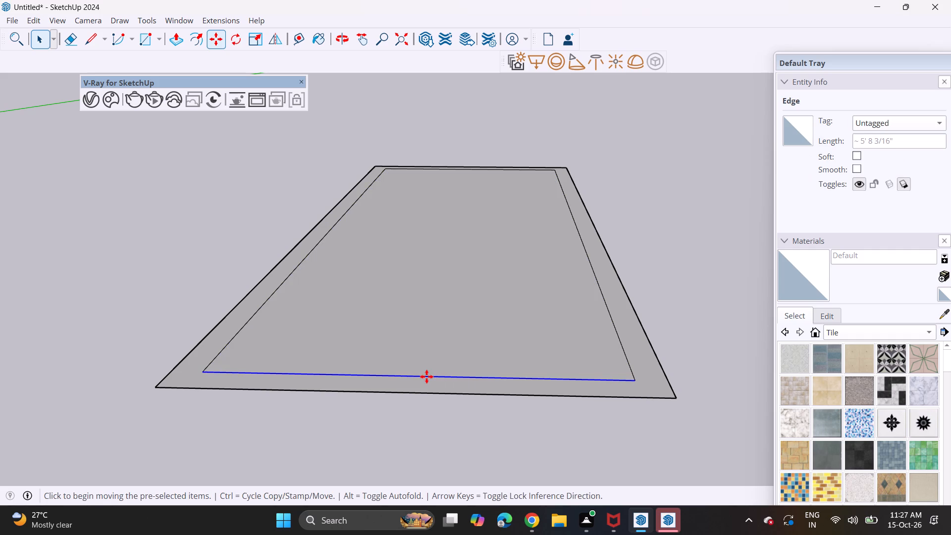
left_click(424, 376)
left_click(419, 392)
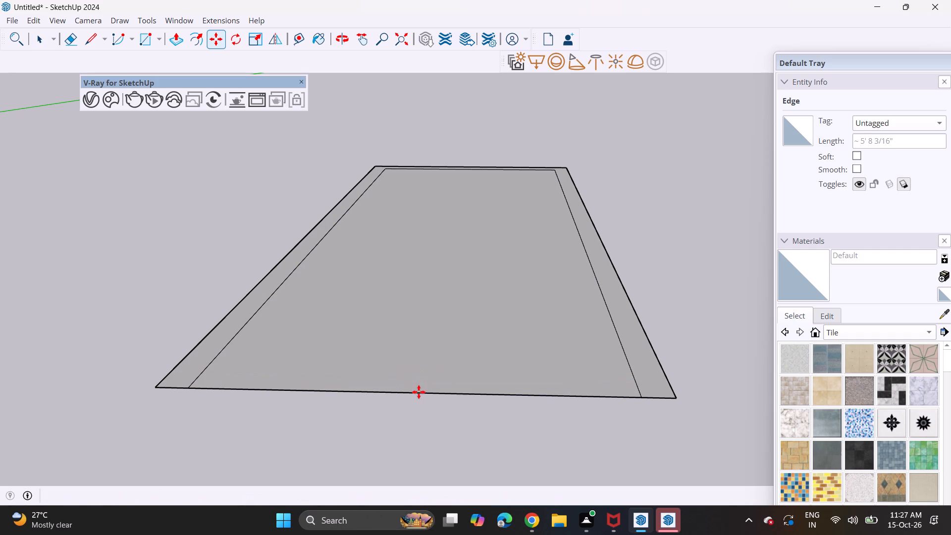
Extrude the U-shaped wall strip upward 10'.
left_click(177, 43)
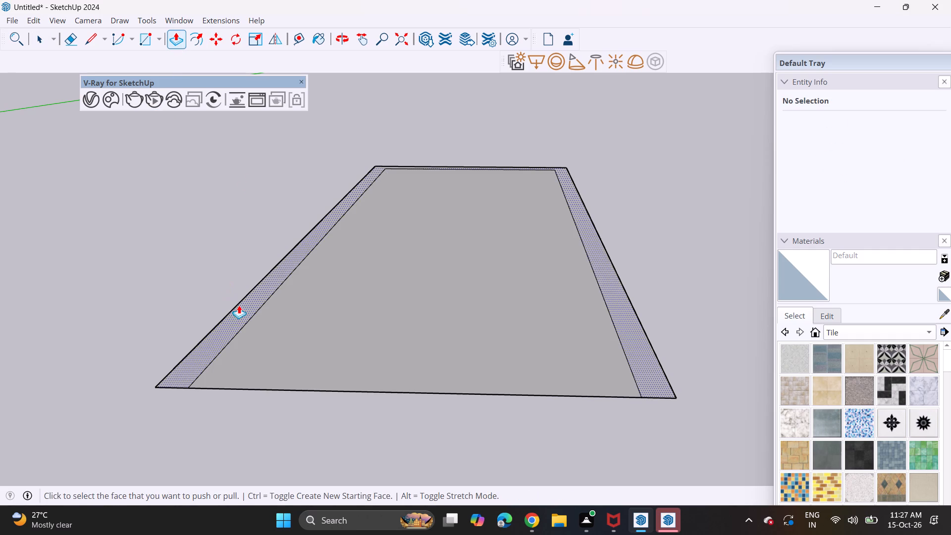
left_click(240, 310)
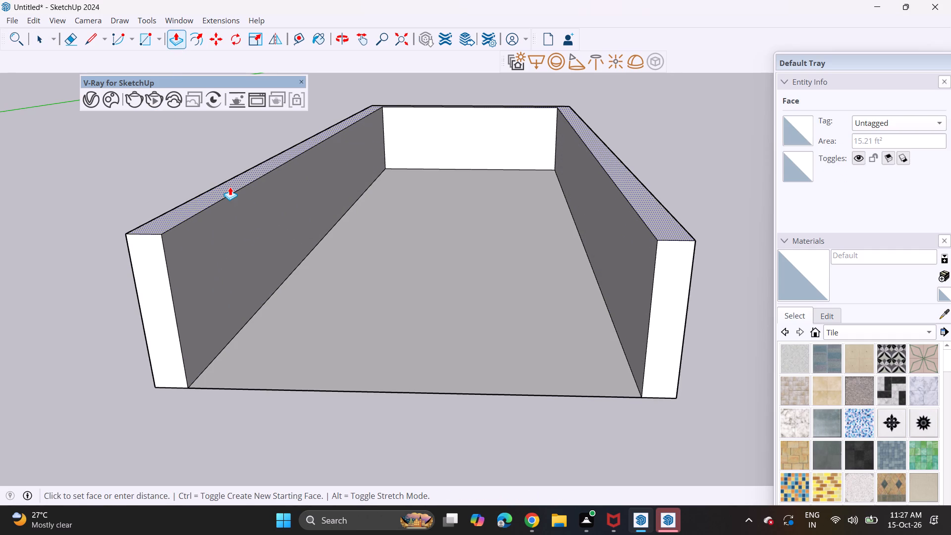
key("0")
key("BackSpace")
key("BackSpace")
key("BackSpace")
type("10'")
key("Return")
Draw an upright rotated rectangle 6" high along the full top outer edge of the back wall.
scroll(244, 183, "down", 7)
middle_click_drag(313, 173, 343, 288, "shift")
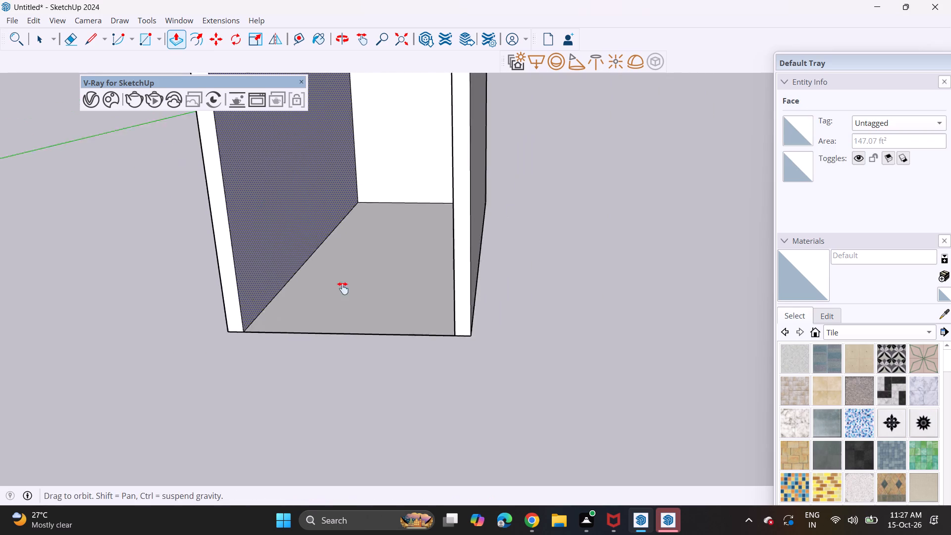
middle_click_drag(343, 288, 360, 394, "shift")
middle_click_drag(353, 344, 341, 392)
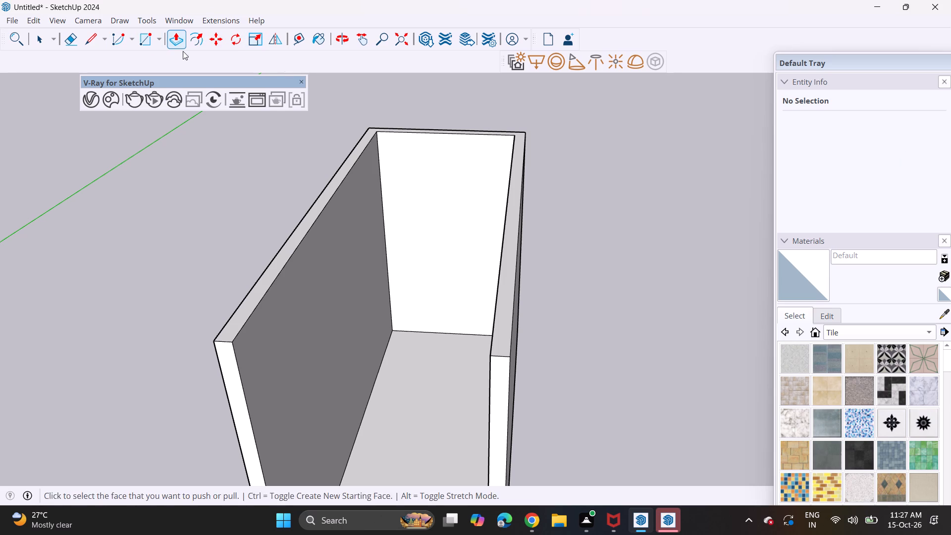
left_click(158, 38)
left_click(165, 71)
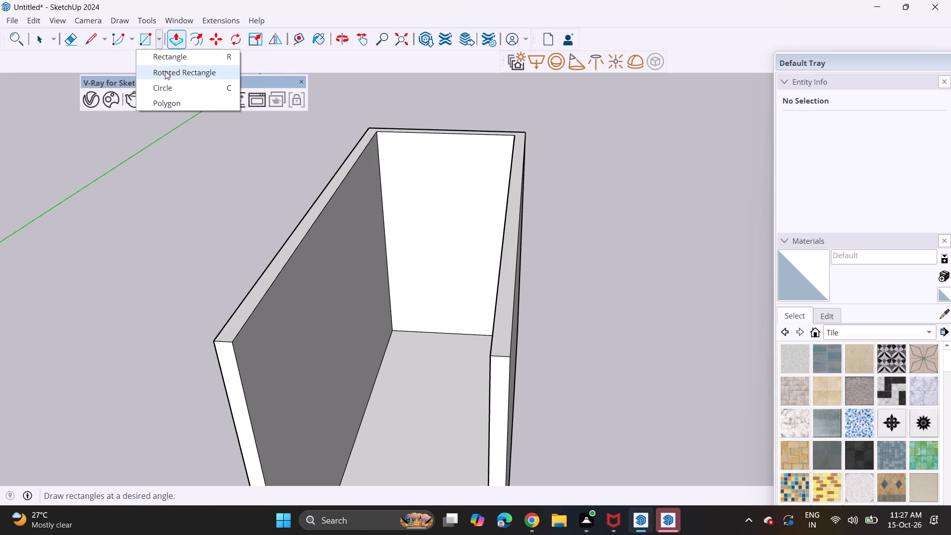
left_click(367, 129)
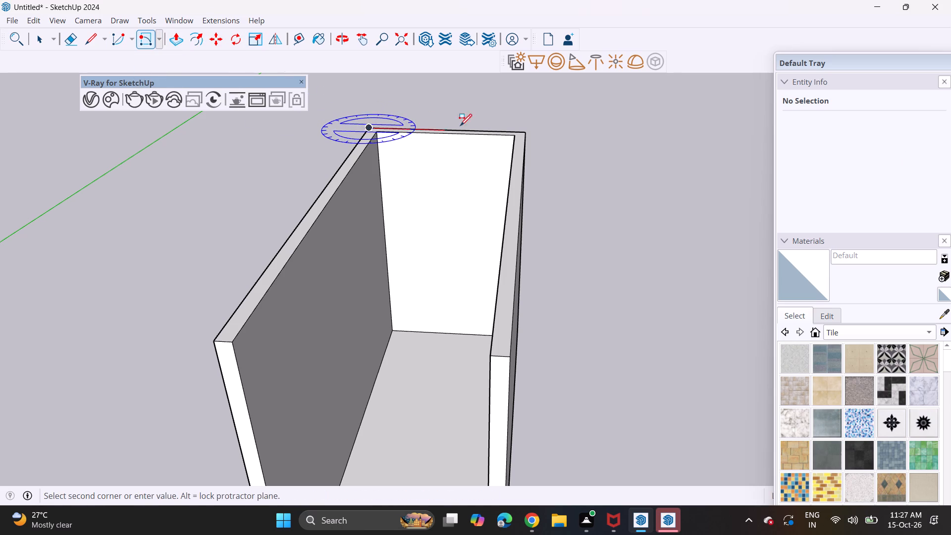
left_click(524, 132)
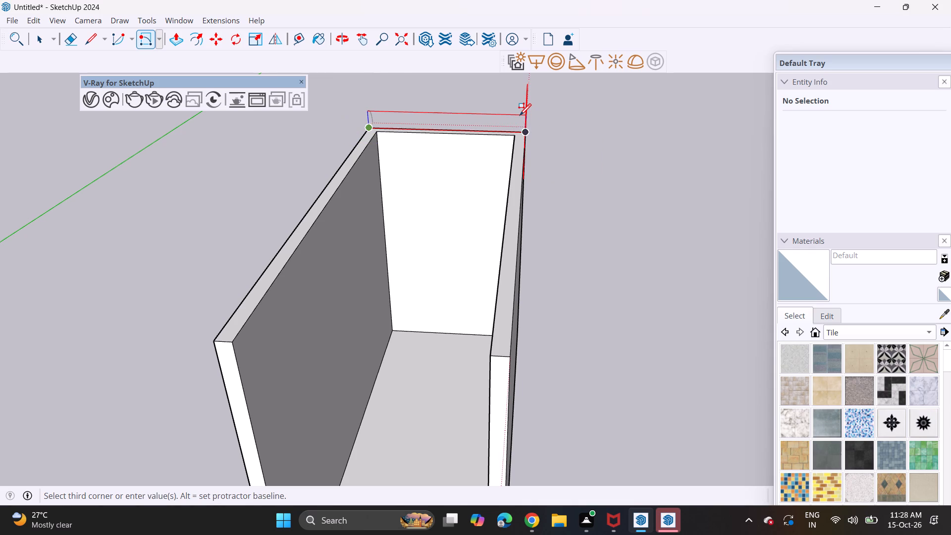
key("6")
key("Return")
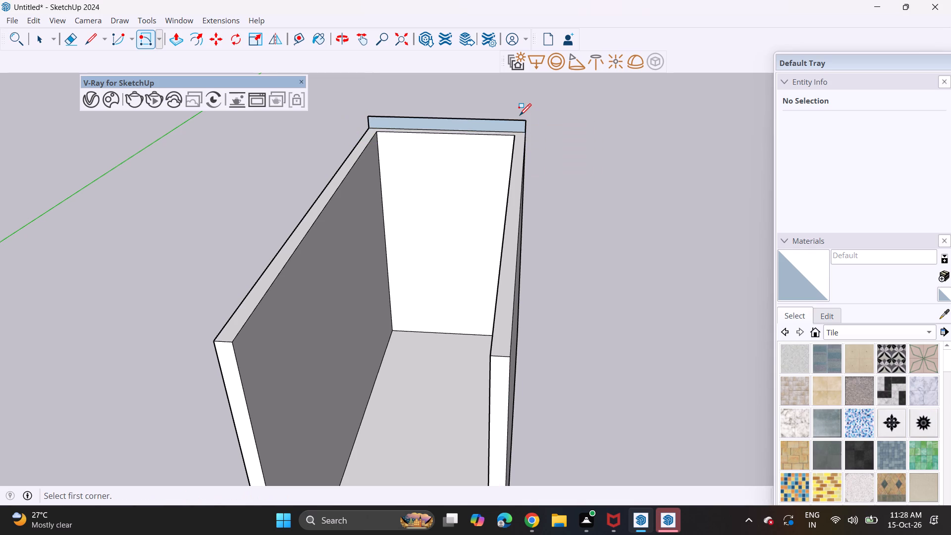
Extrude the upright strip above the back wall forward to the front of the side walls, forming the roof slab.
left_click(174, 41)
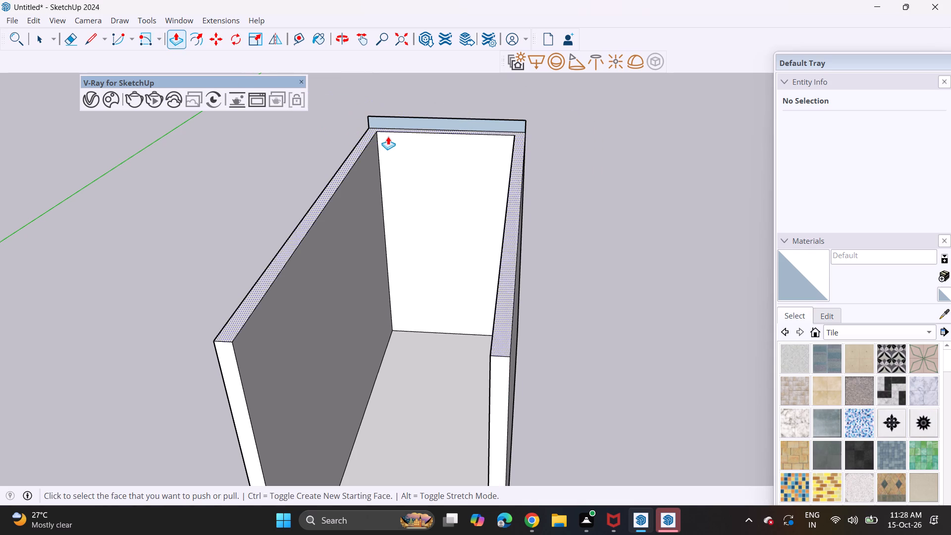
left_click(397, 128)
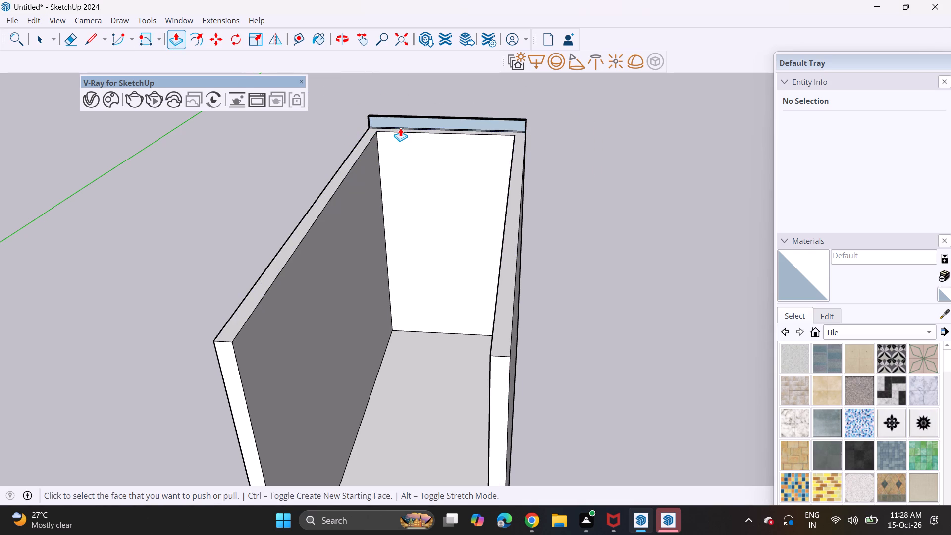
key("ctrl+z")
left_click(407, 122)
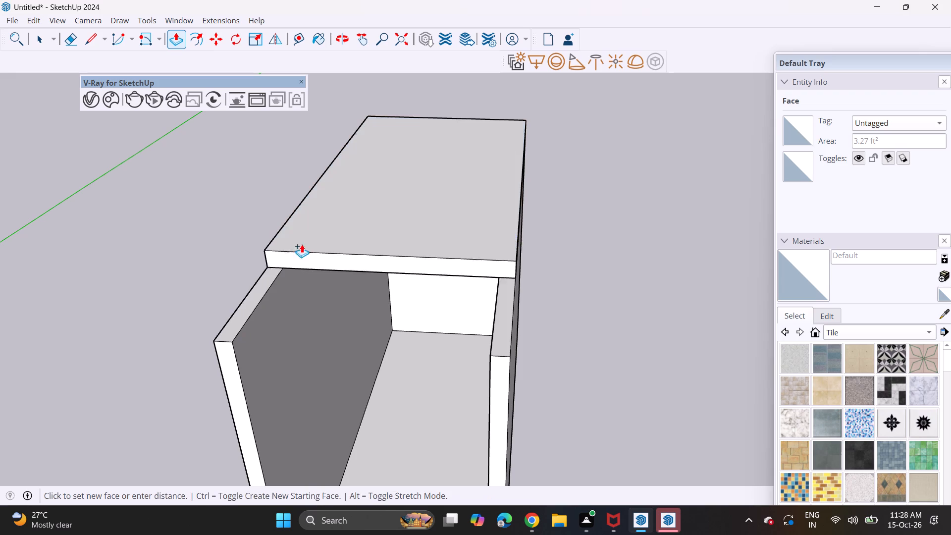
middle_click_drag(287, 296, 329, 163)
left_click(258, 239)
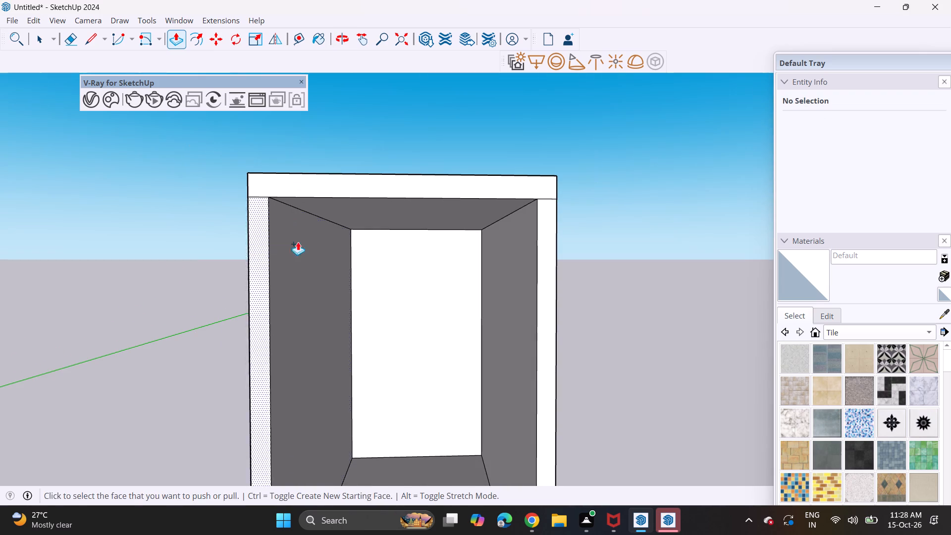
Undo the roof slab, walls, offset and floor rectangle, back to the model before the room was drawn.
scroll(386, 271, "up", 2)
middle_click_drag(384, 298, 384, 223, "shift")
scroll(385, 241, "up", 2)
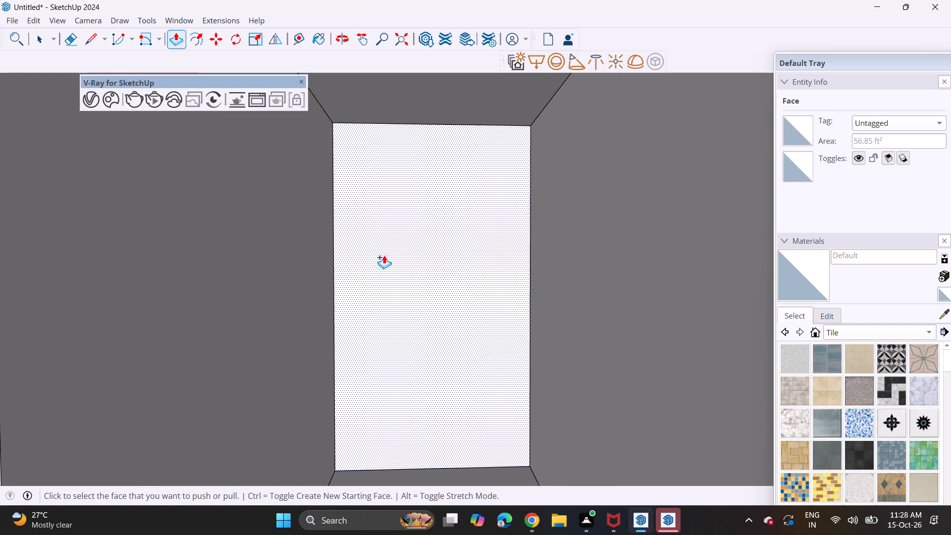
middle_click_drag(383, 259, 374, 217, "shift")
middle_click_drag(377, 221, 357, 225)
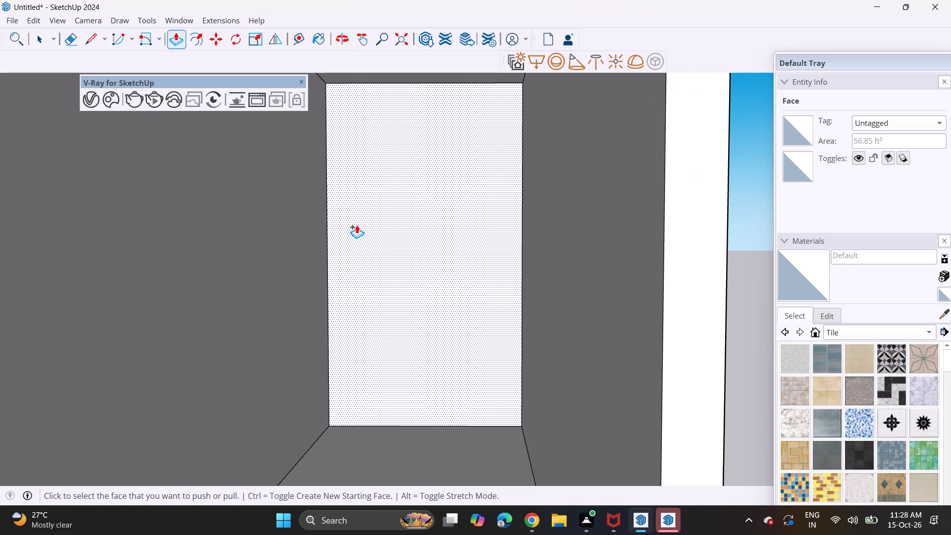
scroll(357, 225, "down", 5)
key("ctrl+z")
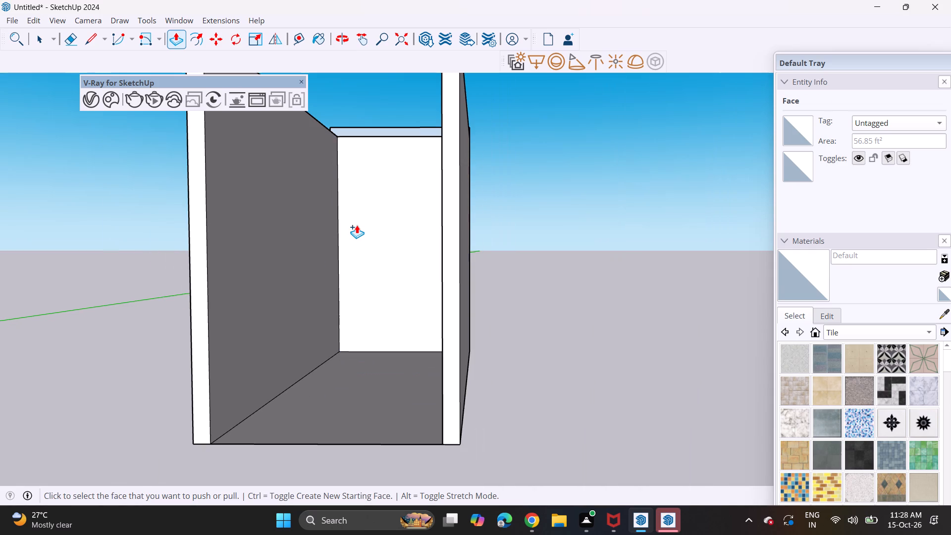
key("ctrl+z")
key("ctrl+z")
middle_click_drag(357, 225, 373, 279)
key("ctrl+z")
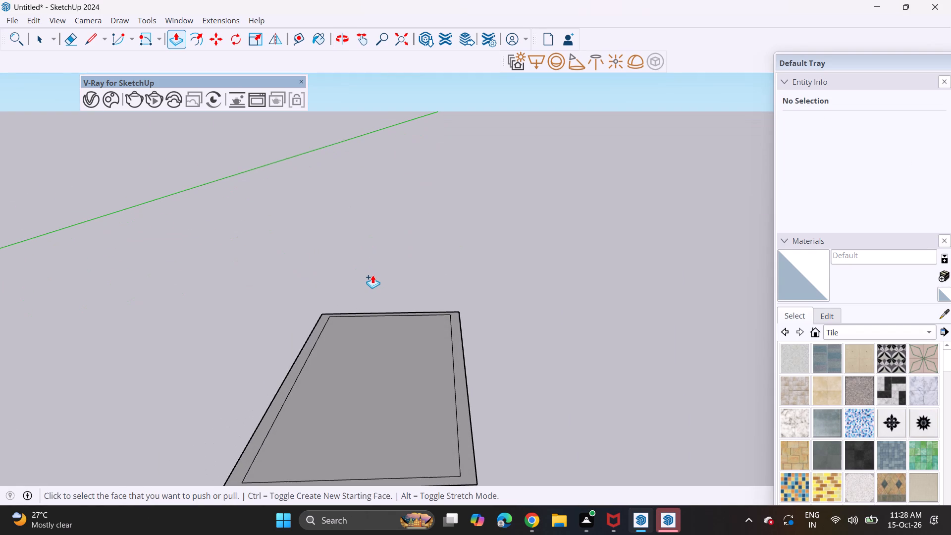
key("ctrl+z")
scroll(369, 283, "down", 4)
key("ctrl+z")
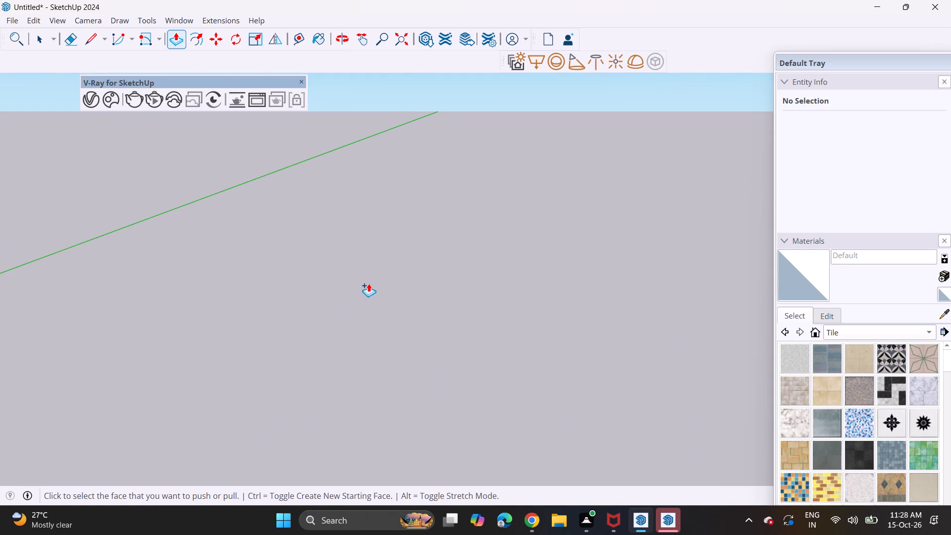
Draw a larger floor rectangle of about 259 sq ft on the ground plane.
left_click(158, 43)
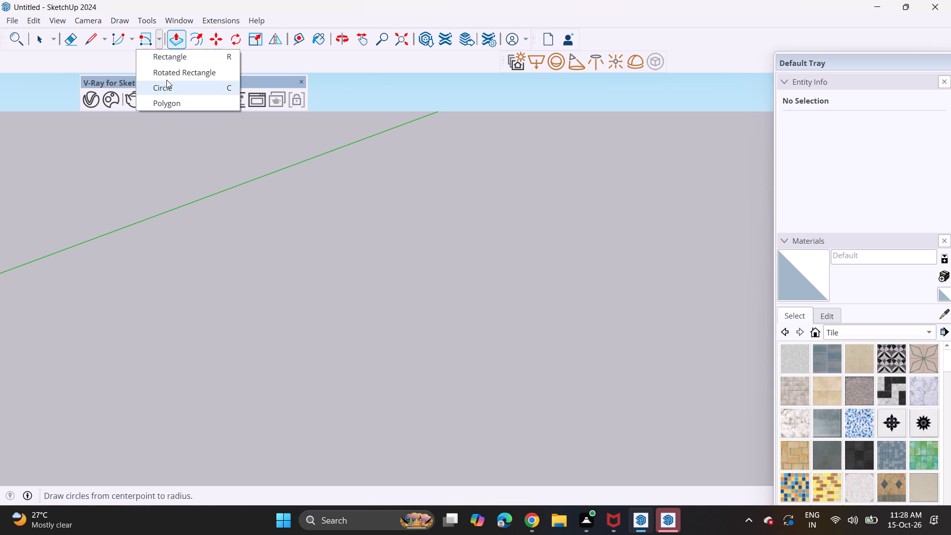
left_click(167, 58)
left_click(315, 356)
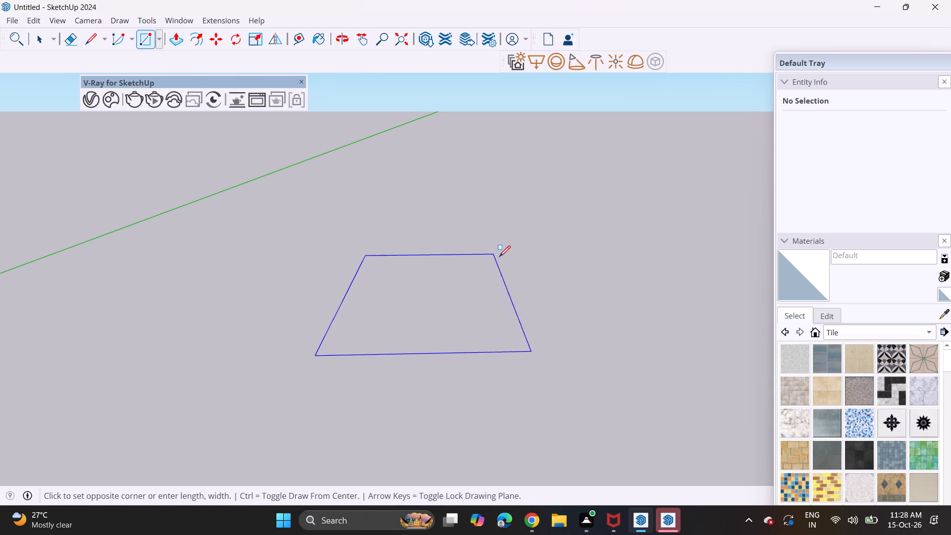
left_click(517, 258)
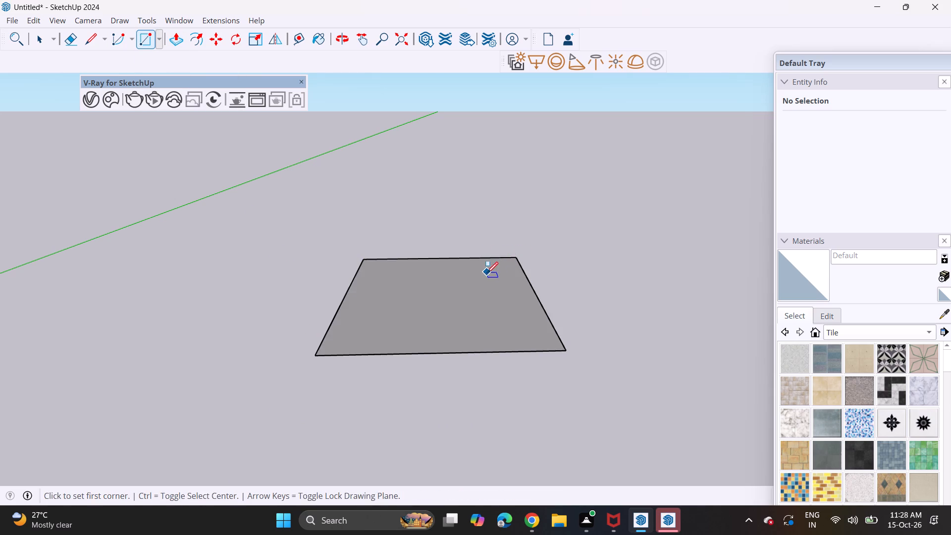
Extrude the new floor rectangle upward slightly into a thin floor slab.
middle_click_drag(487, 273, 455, 284)
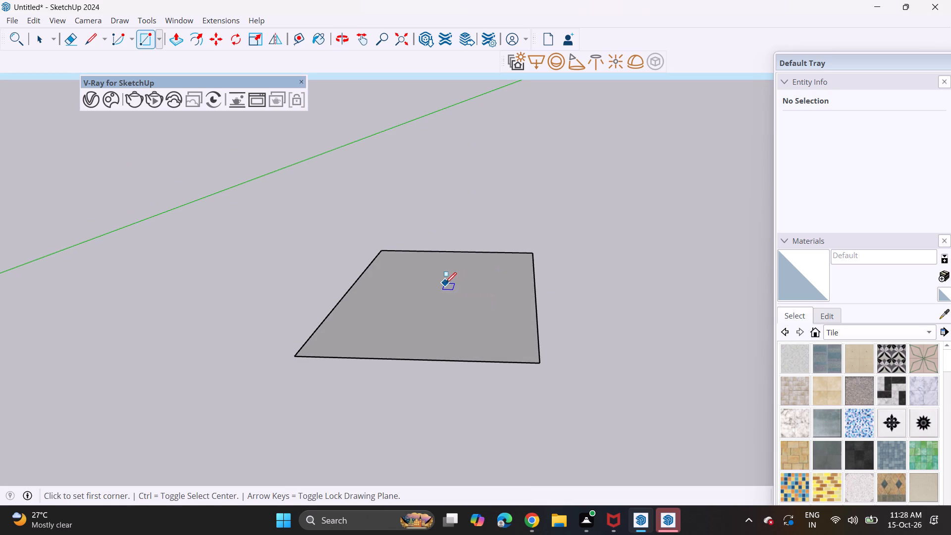
left_click(174, 41)
left_click(384, 293)
left_click(383, 290)
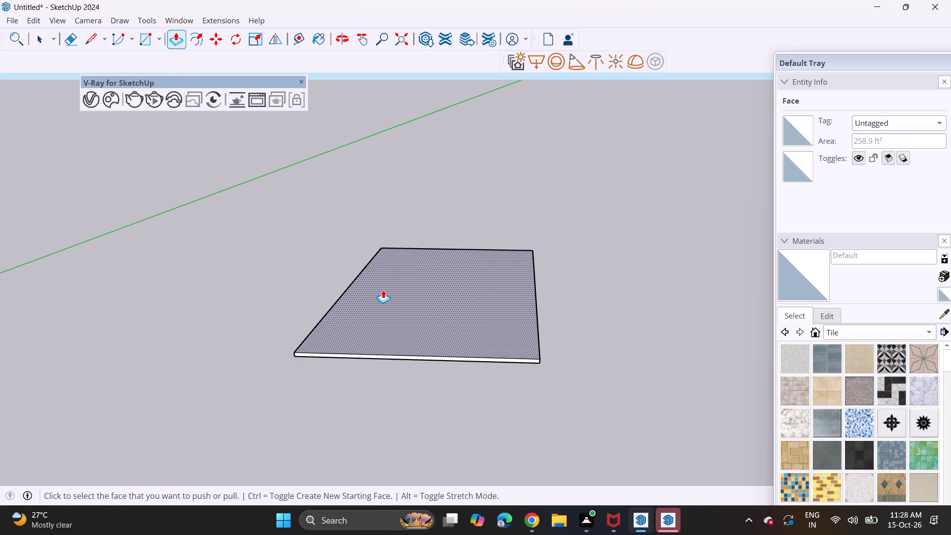
Offset the floor slab's top face edges inward to form a narrow border for the wall thickness.
left_click(202, 42)
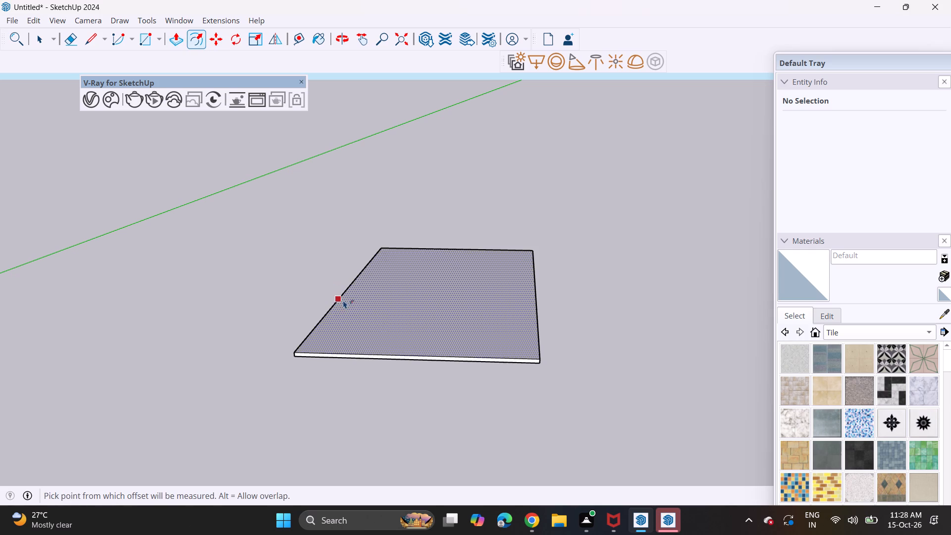
left_click(339, 310)
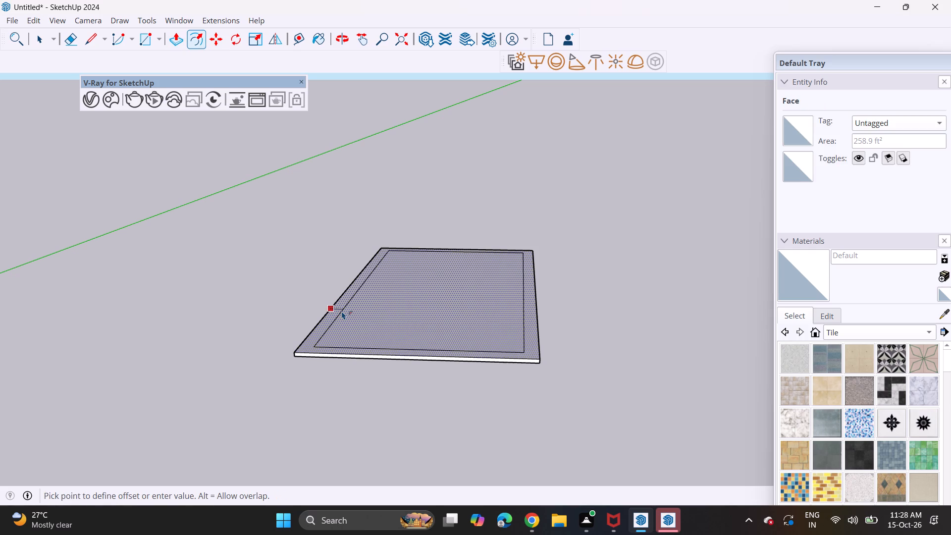
left_click(342, 311)
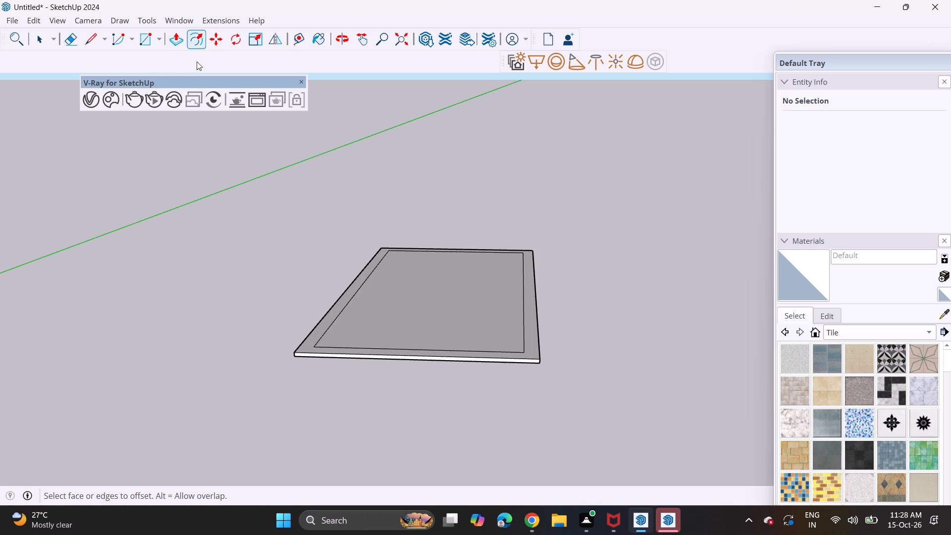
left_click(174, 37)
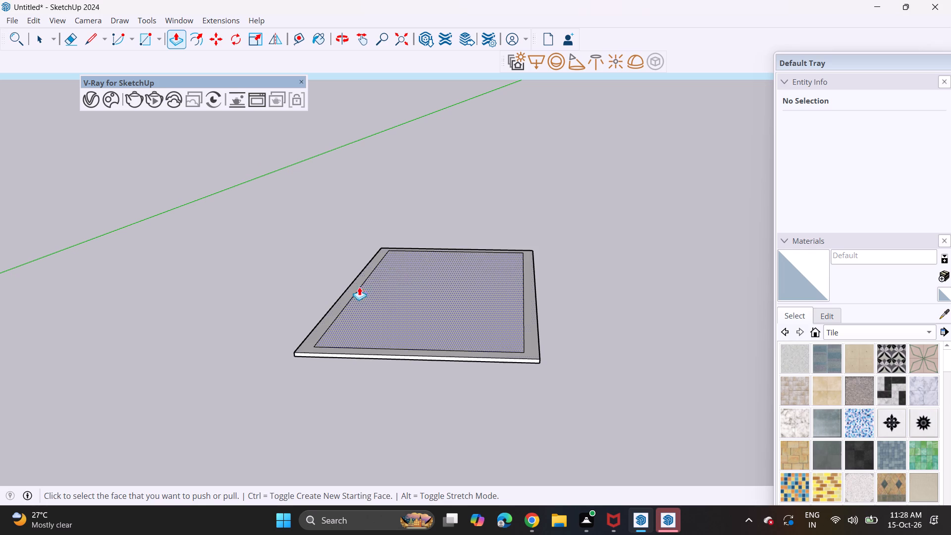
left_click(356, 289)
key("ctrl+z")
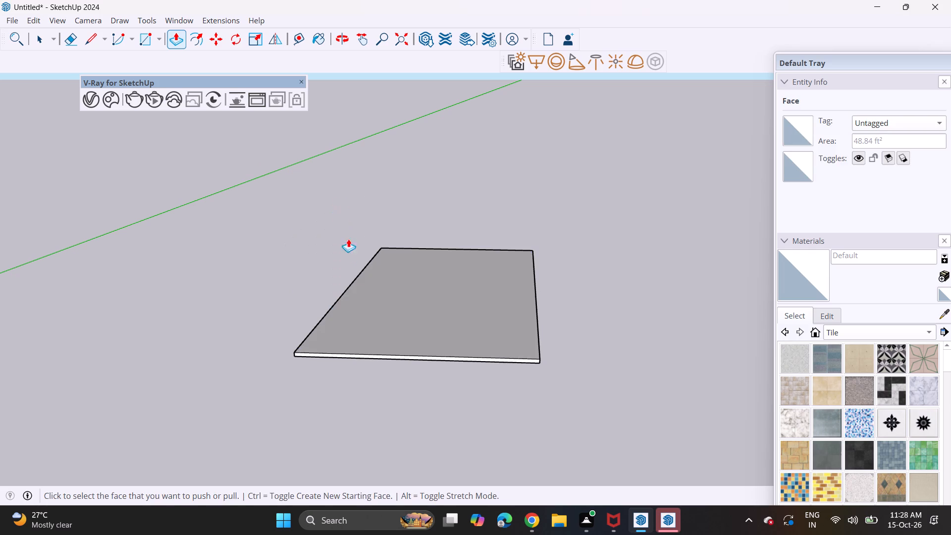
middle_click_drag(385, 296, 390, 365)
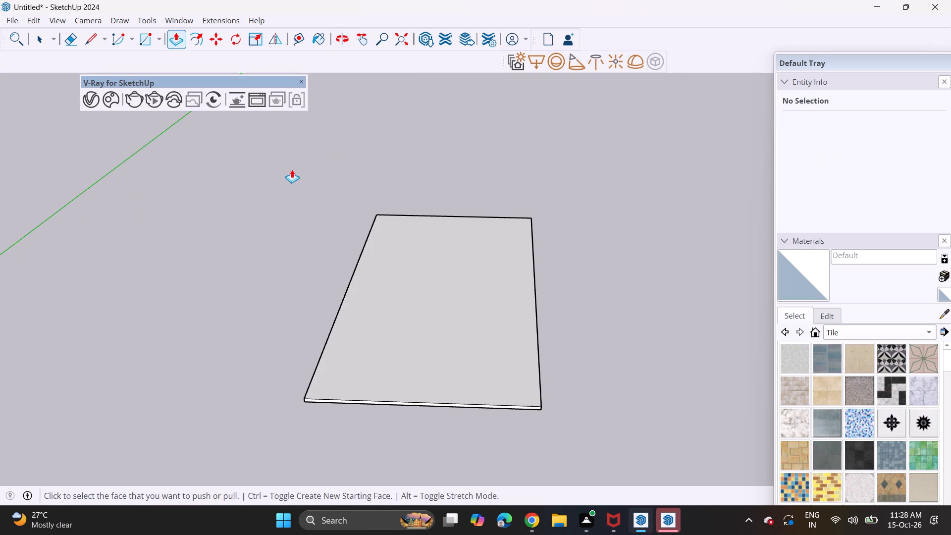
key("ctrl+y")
Move the front edge of the inner outline onto the slab's front edge, leaving a U-shaped wall strip open at the front.
key("space")
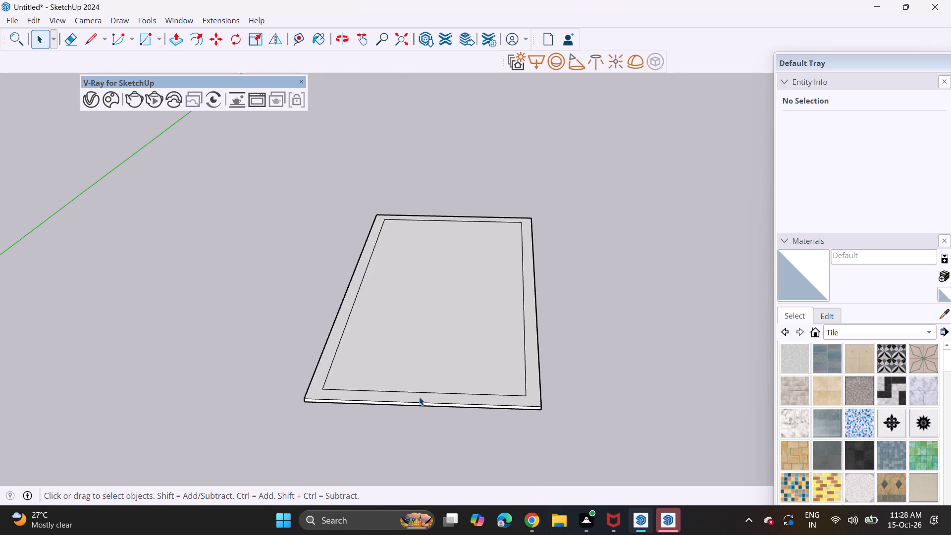
left_click(420, 393)
key("m")
left_click(420, 393)
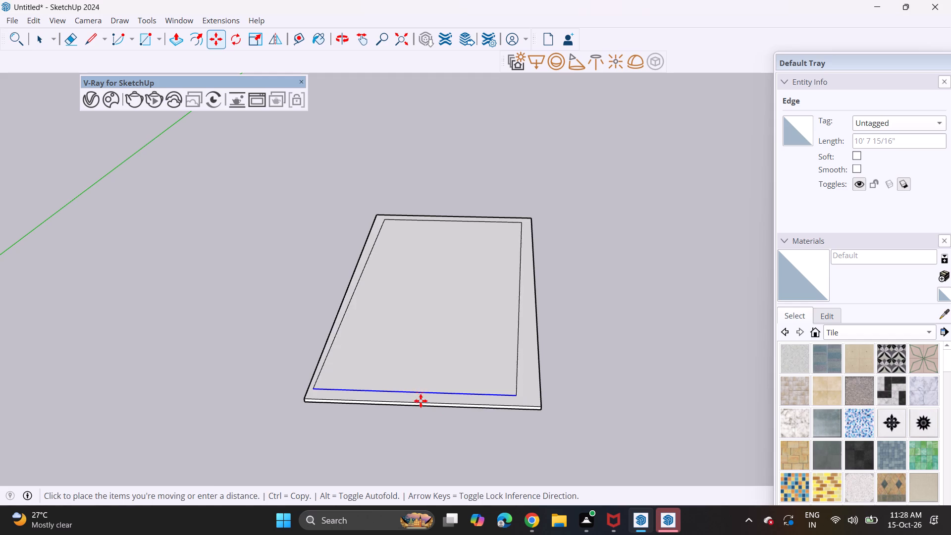
left_click(421, 401)
Extrude the U-shaped wall strip up 10' to form the back and side walls.
left_click(179, 33)
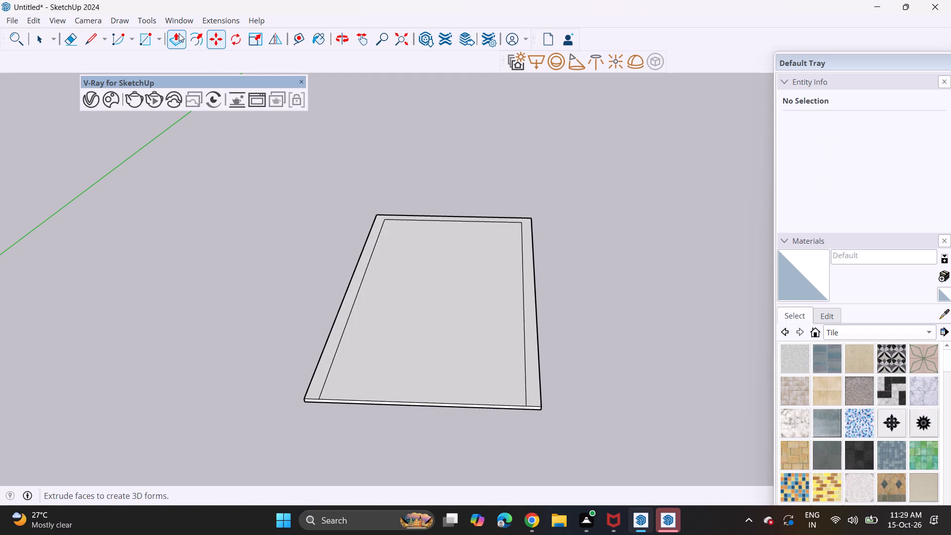
left_click(314, 378)
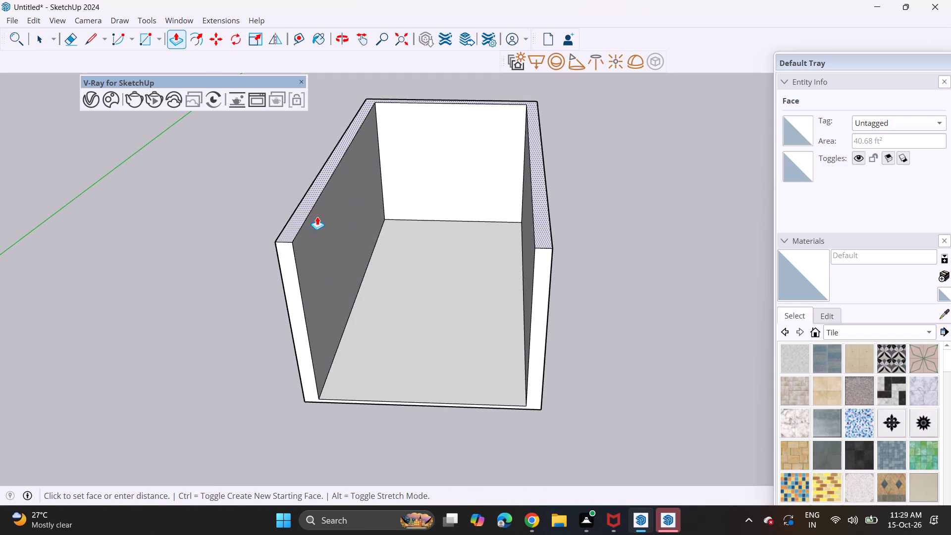
type("10'")
key("Return")
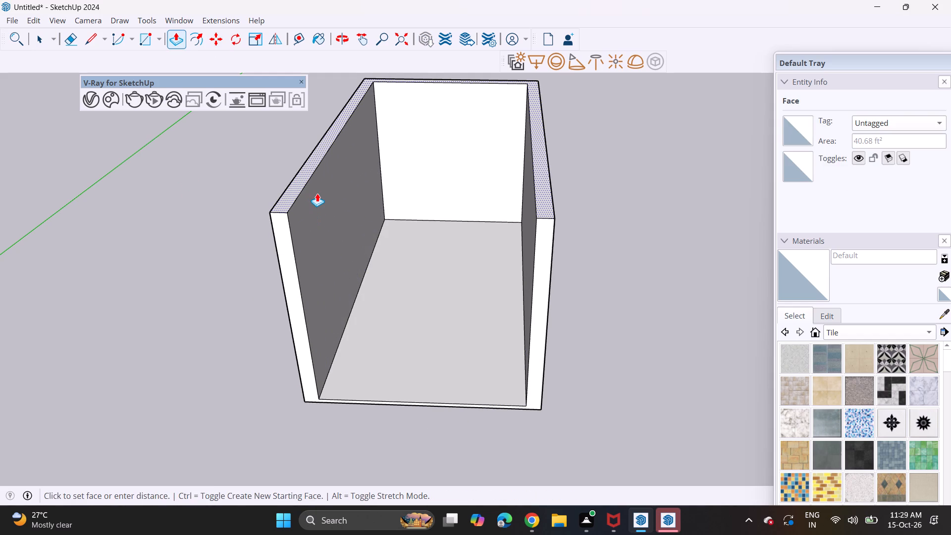
Draw an upright rotated rectangle 6" high along the full outer top edge of the back wall.
middle_click_drag(361, 292, 374, 158)
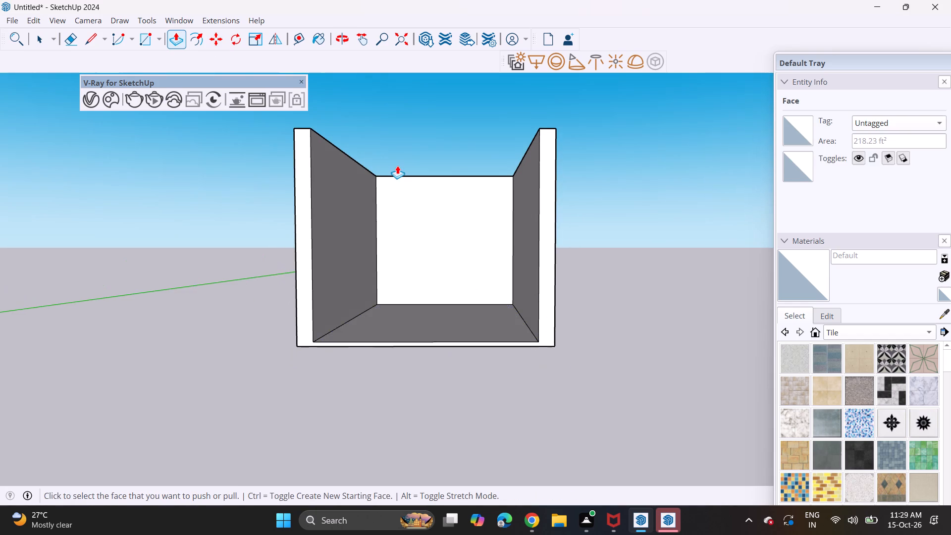
scroll(397, 165, "up", 2)
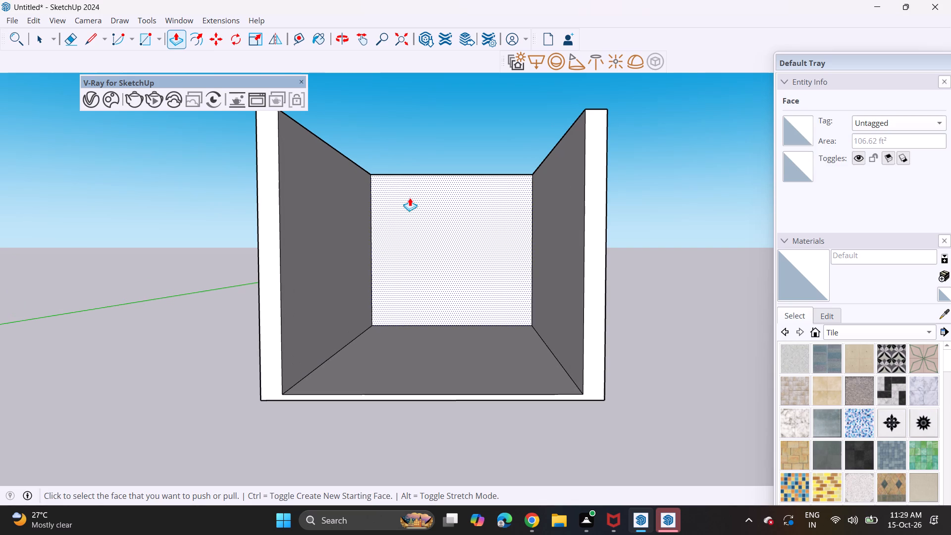
middle_click_drag(410, 200, 400, 316)
scroll(401, 287, "down", 4)
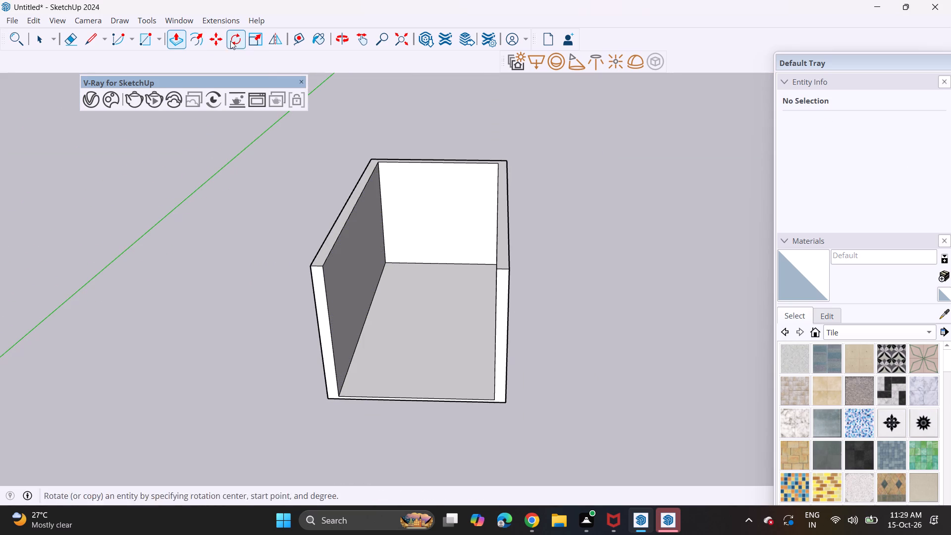
left_click(162, 36)
left_click(155, 61)
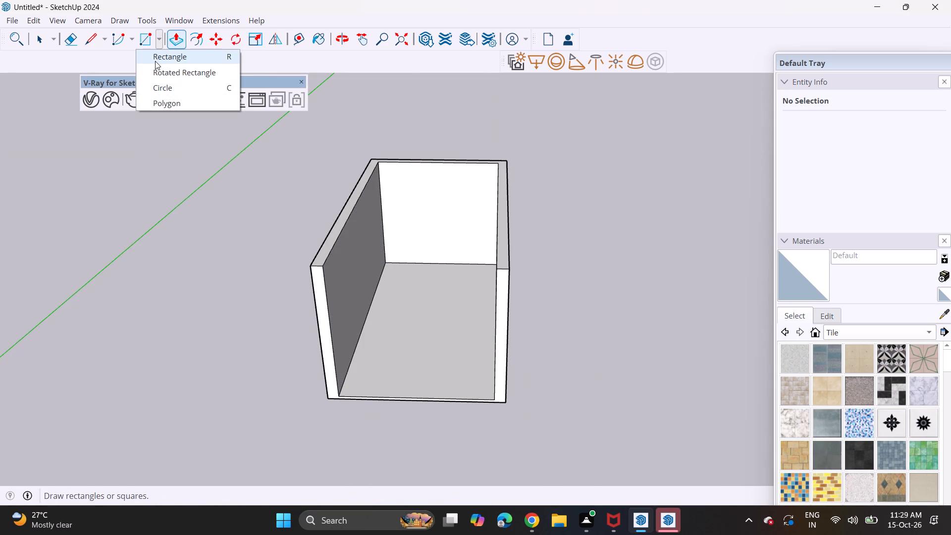
left_click(160, 38)
left_click(163, 68)
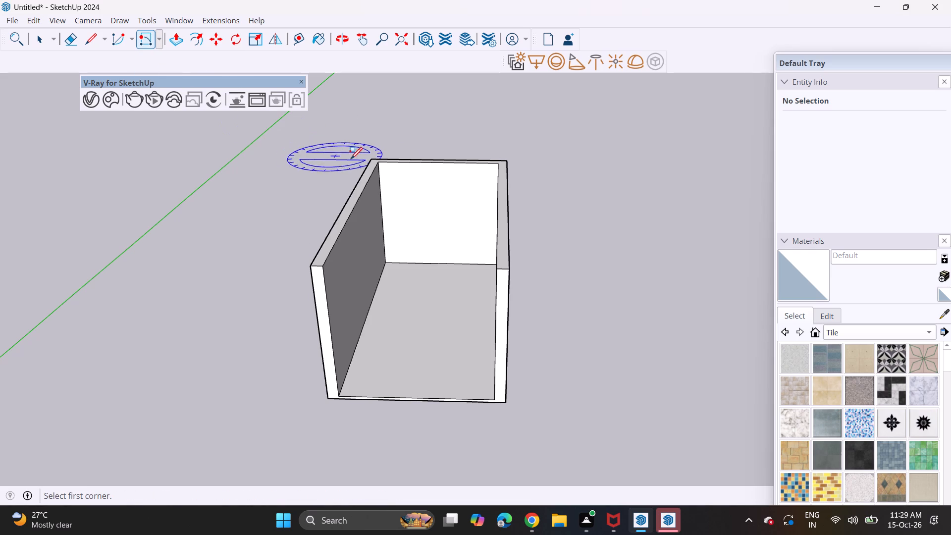
left_click(372, 163)
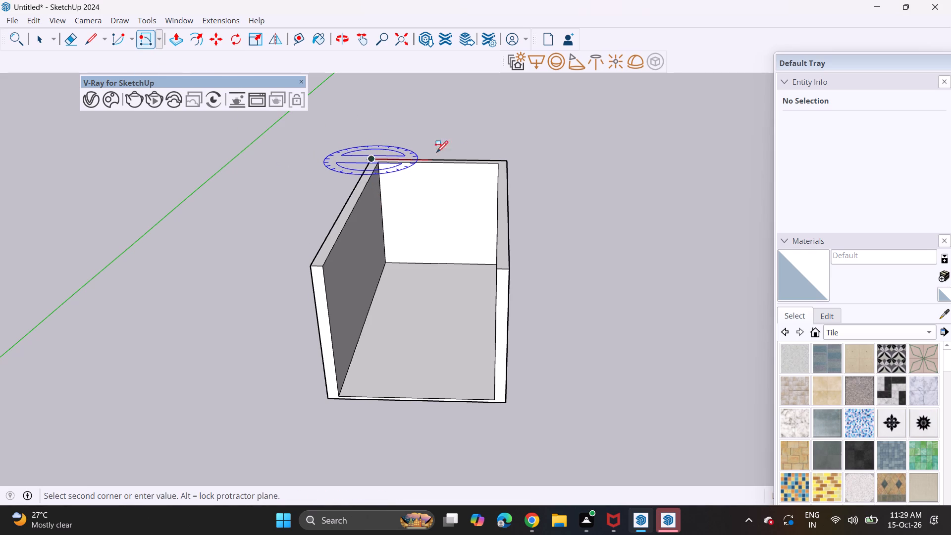
left_click(510, 163)
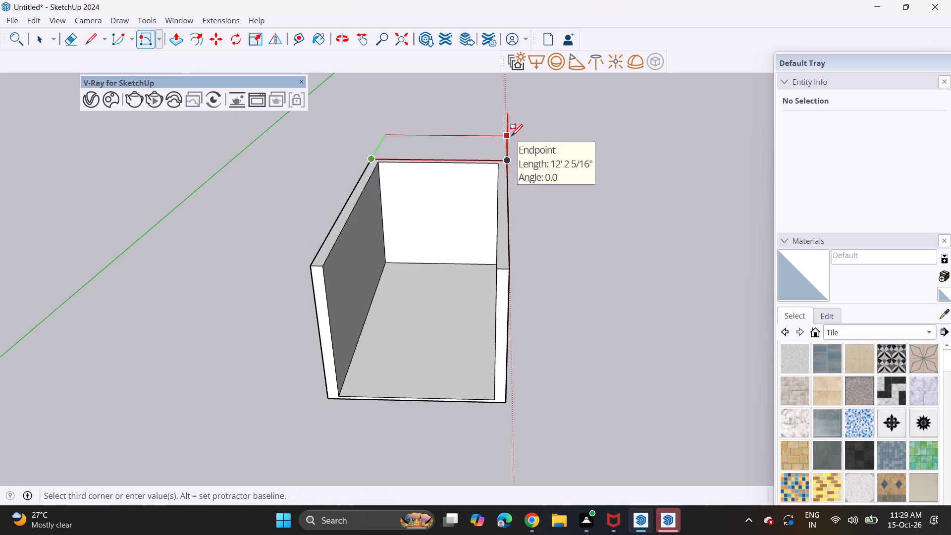
middle_click_drag(494, 122, 235, 118)
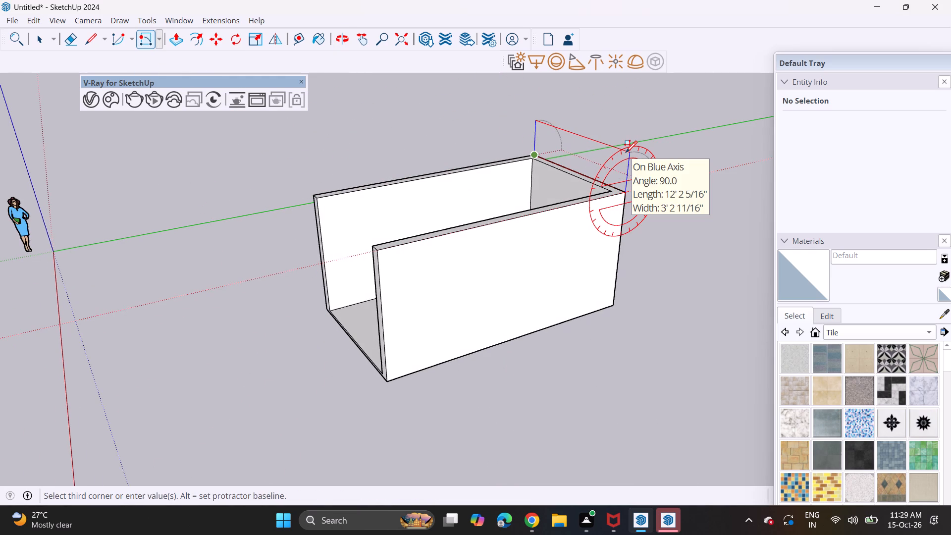
key("6")
key("Return")
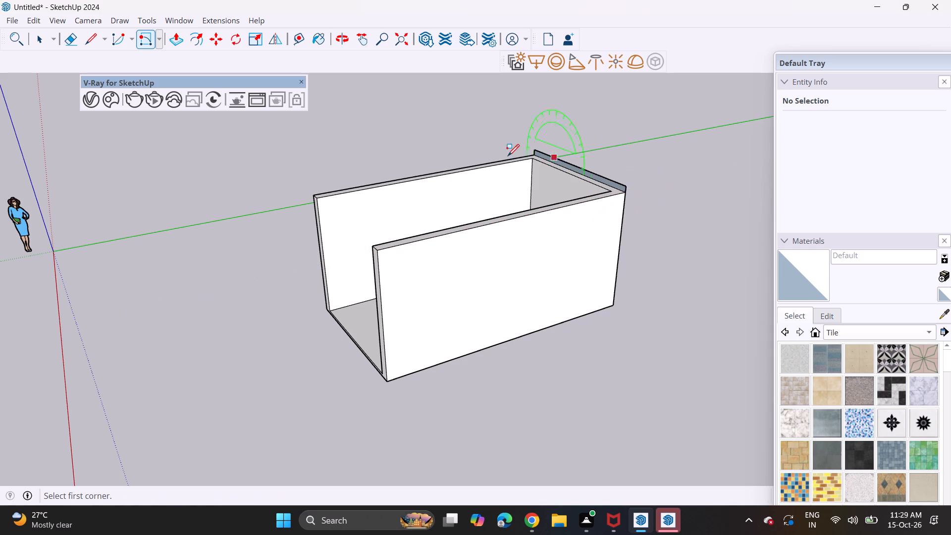
Extrude the upright strip above the back wall forward to the front of the side walls, forming the roof slab.
left_click(182, 40)
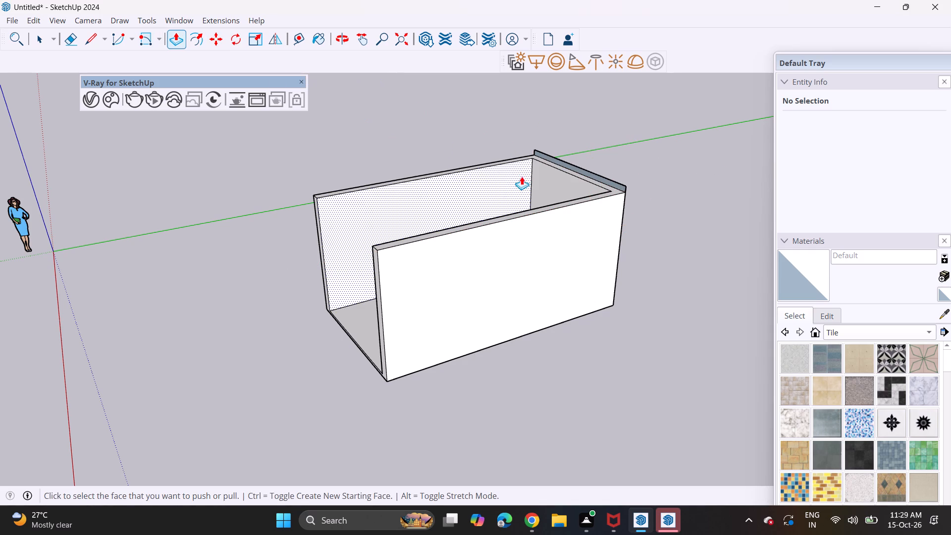
left_click(572, 167)
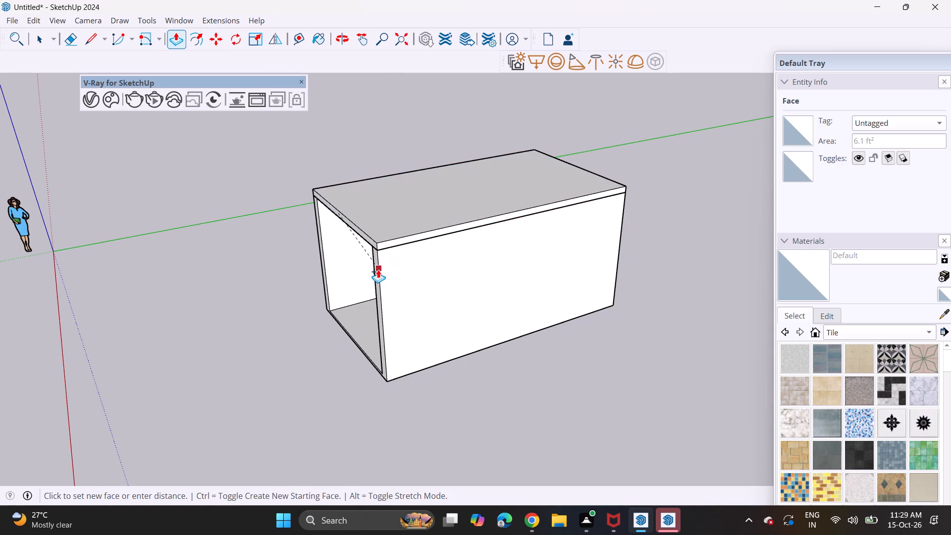
left_click(378, 269)
Copy the ceiling face with its bounding edges from inside the room to the open space beside it.
middle_click_drag(353, 284, 617, 177)
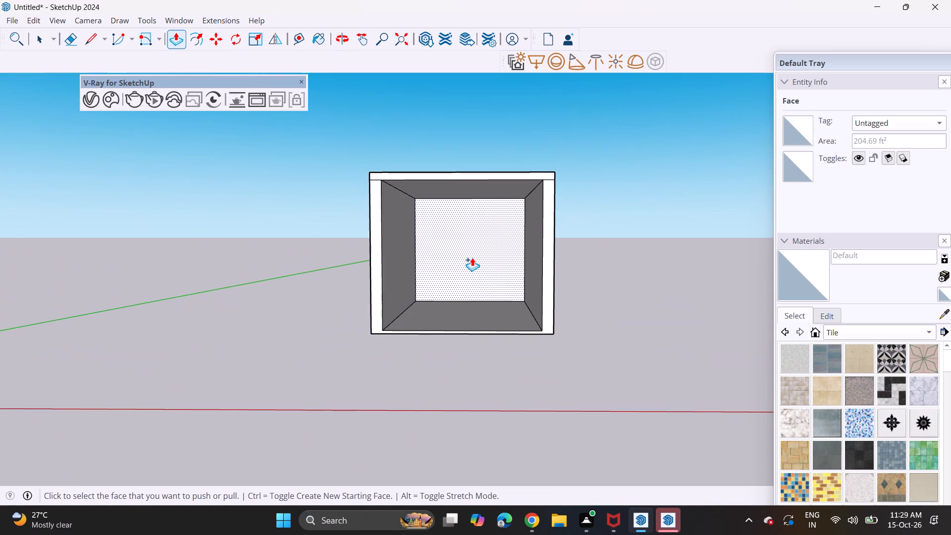
scroll(472, 258, "up", 8)
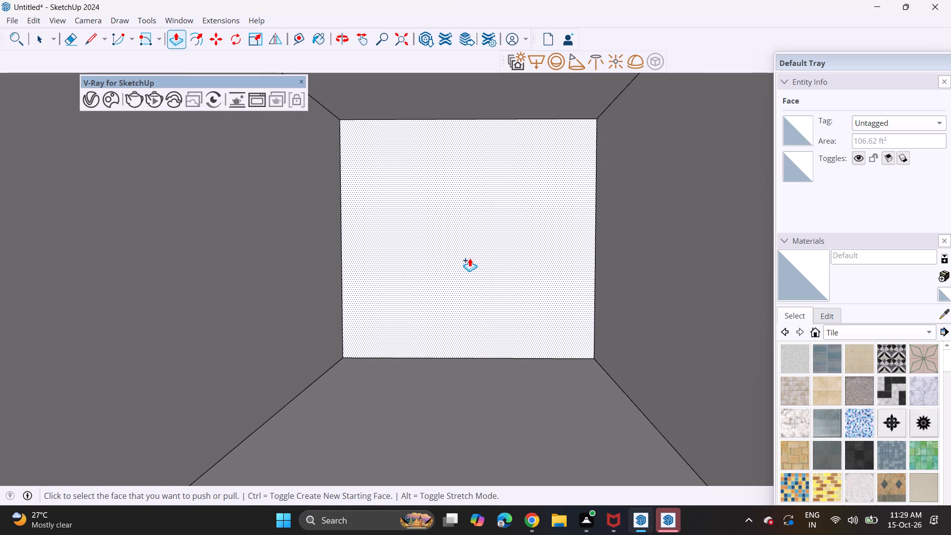
middle_click_drag(470, 258, 462, 252, "shift")
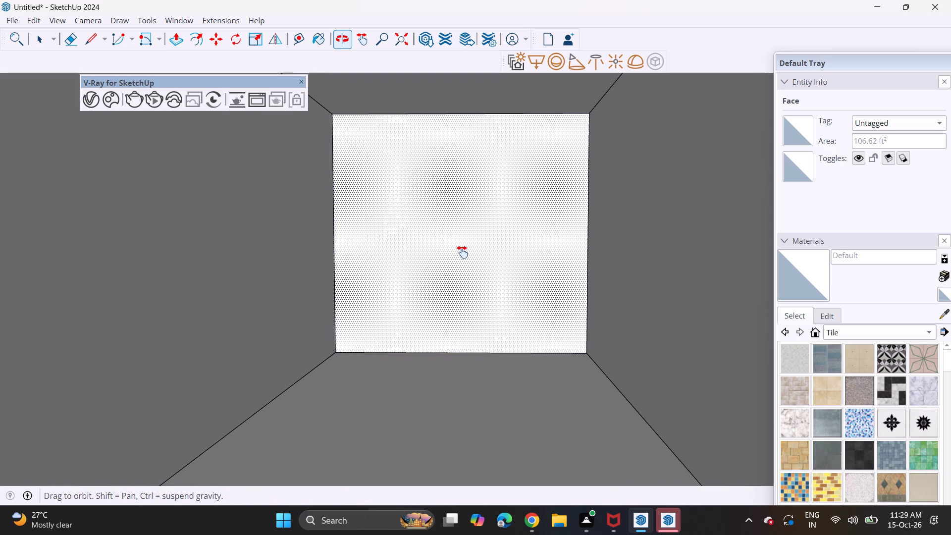
middle_click_drag(462, 252, 465, 261, "shift")
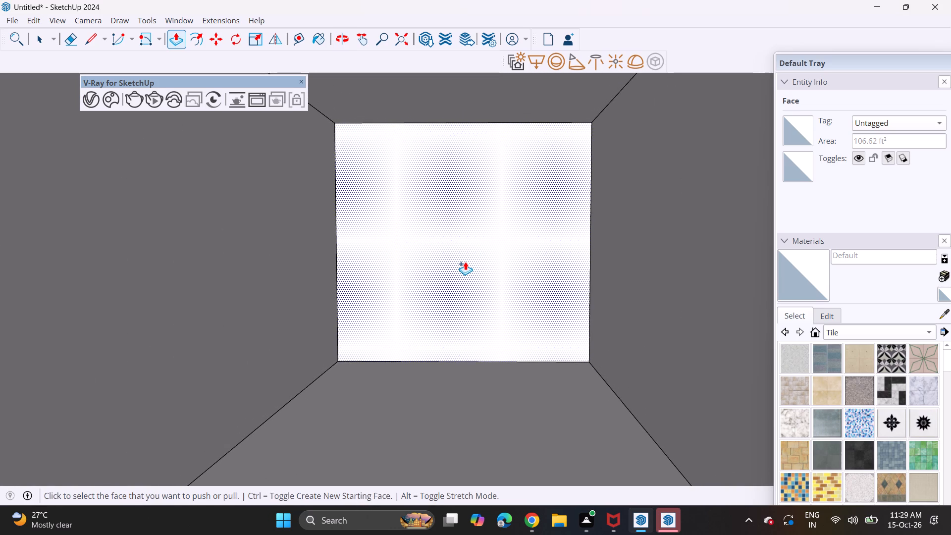
scroll(465, 262, "down", 4)
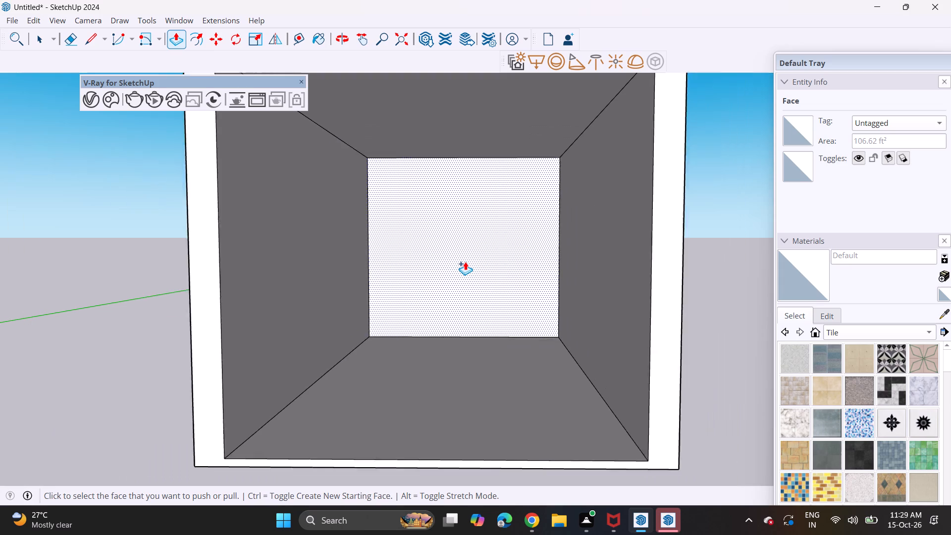
key("space")
double_click(469, 144)
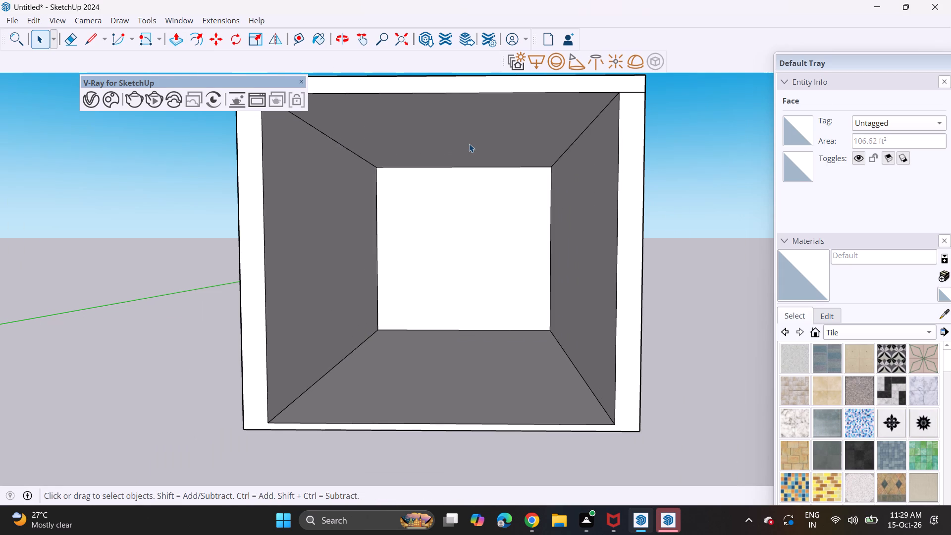
scroll(437, 144, "up", 2)
scroll(437, 144, "down", 4)
key("m")
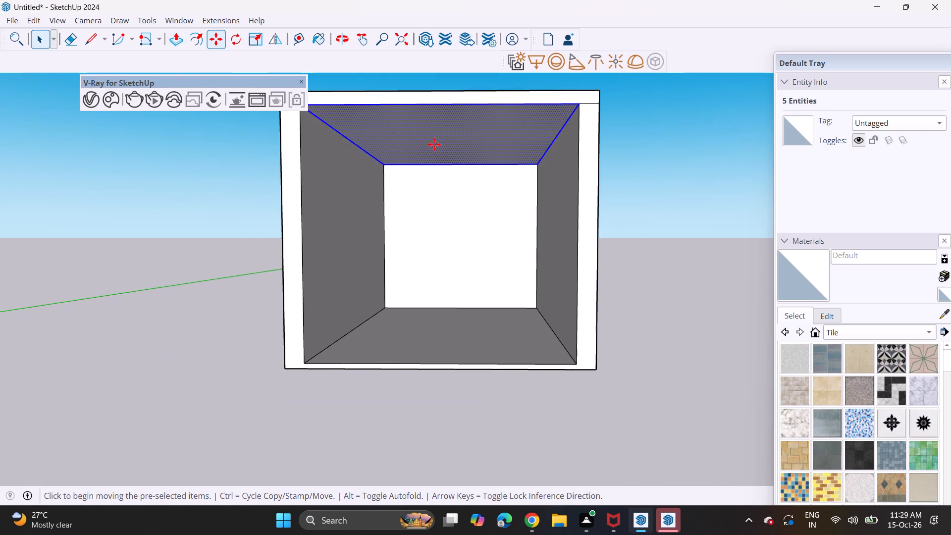
scroll(321, 126, "down", 3)
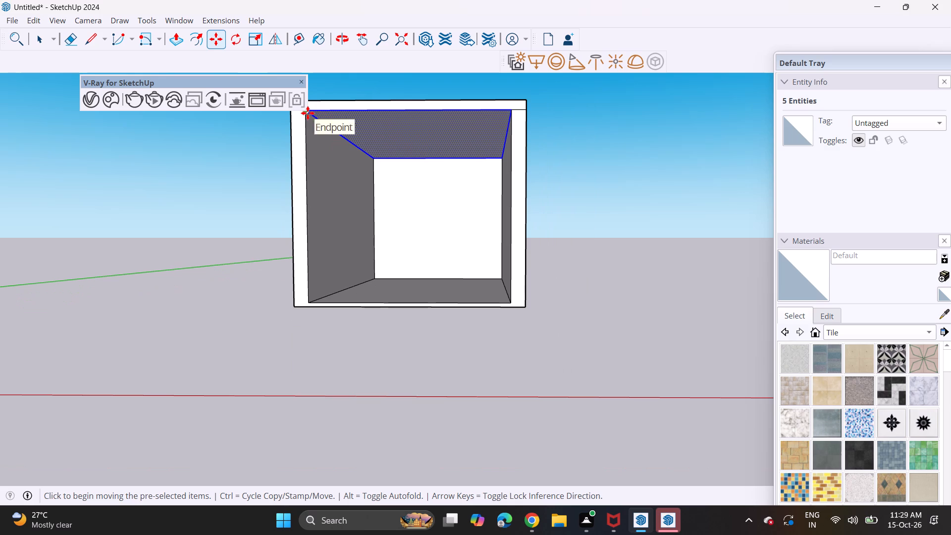
left_click(307, 112)
middle_click_drag(621, 100, 417, 152, "shift")
left_click(491, 163)
Extrude the copied ceiling face slightly into a thin panel.
middle_click_drag(562, 180, 514, 170)
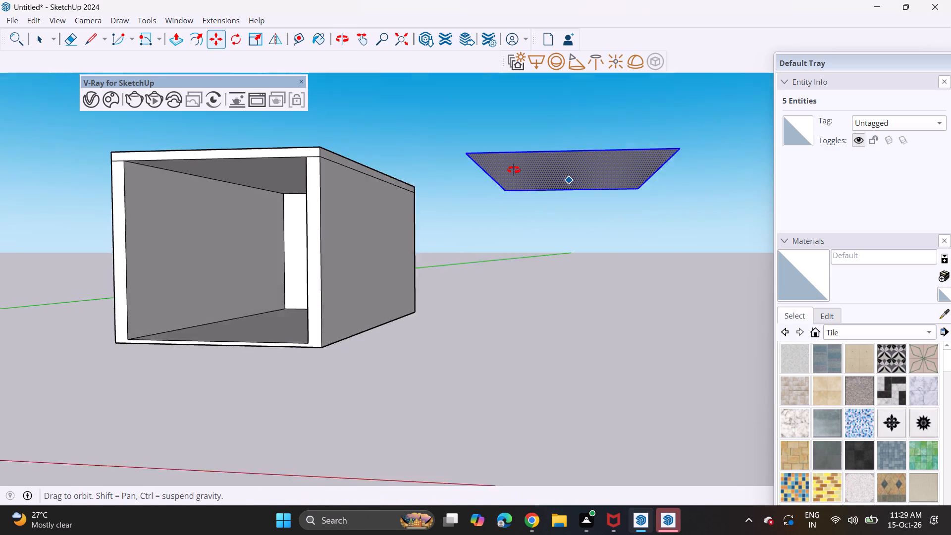
middle_click_drag(514, 170, 503, 164)
middle_click_drag(506, 165, 514, 169)
scroll(549, 156, "up", 2)
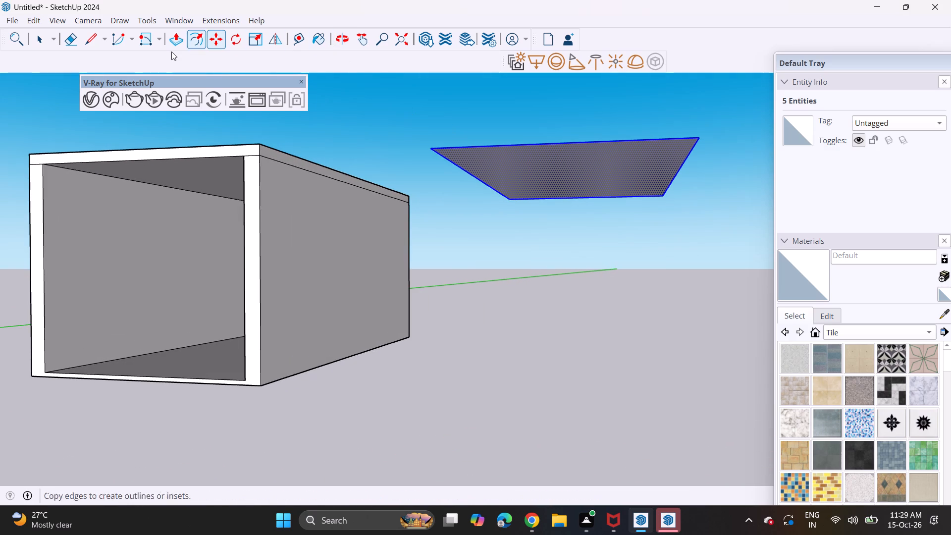
left_click(179, 47)
key("Escape")
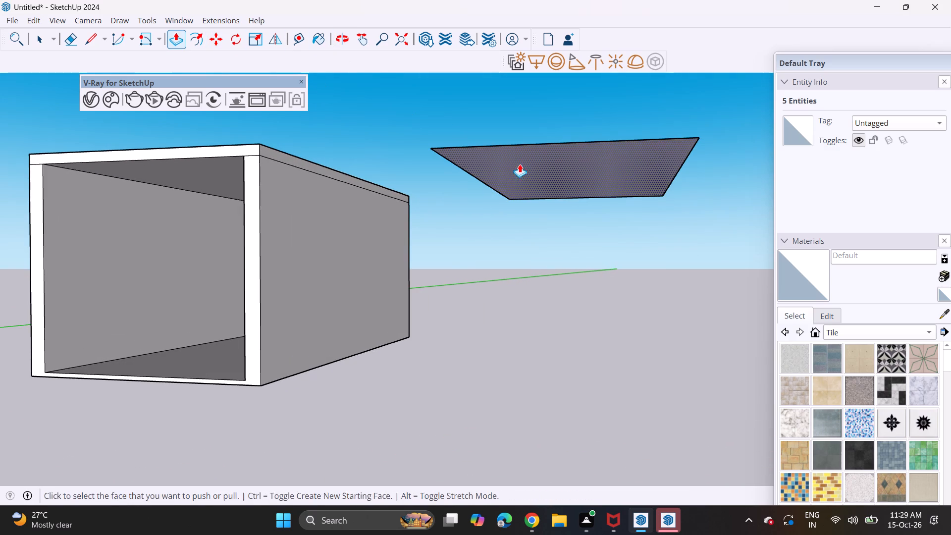
left_click(520, 164)
left_click(519, 169)
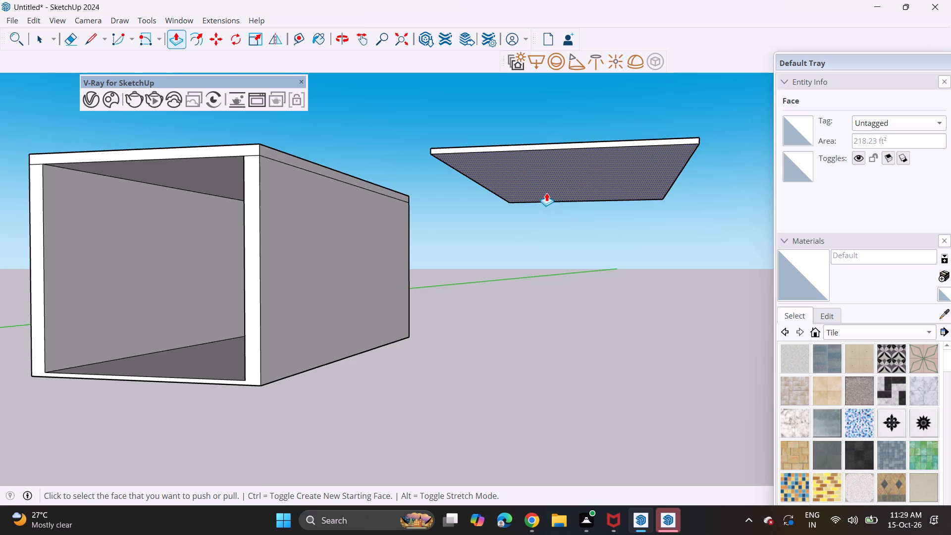
scroll(552, 187, "up", 3)
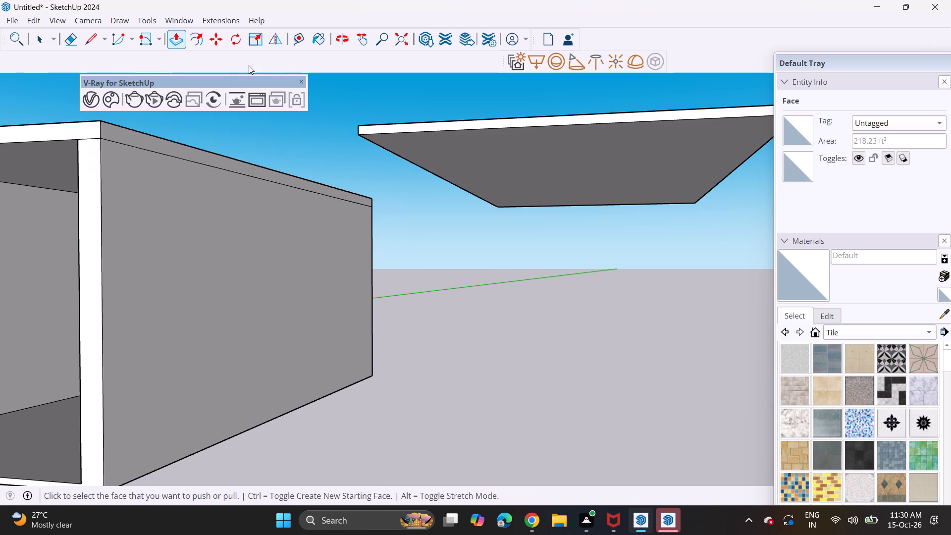
Offset the ceiling panel's underside outline inward twice, leaving a wide outer border and a narrow band around the central face.
left_click(189, 45)
middle_click_drag(415, 154, 421, 97)
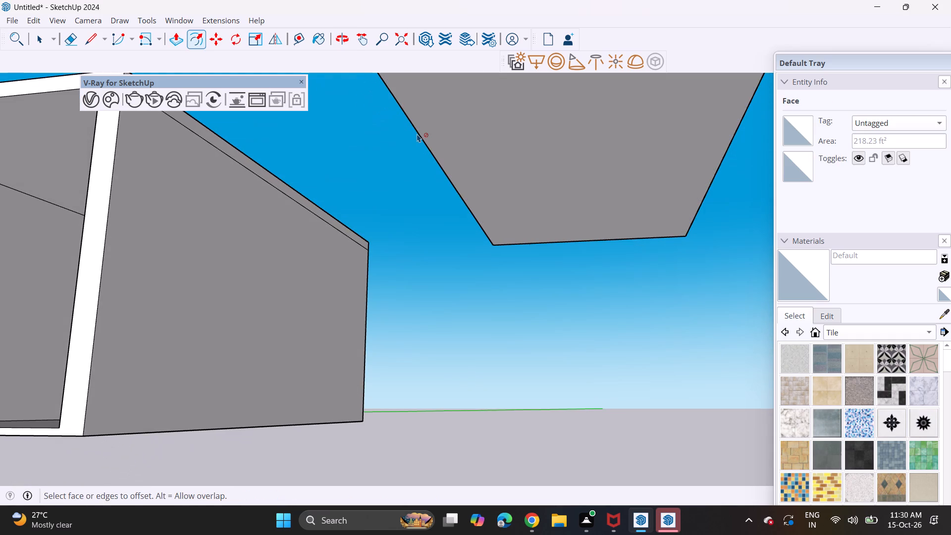
left_click(419, 128)
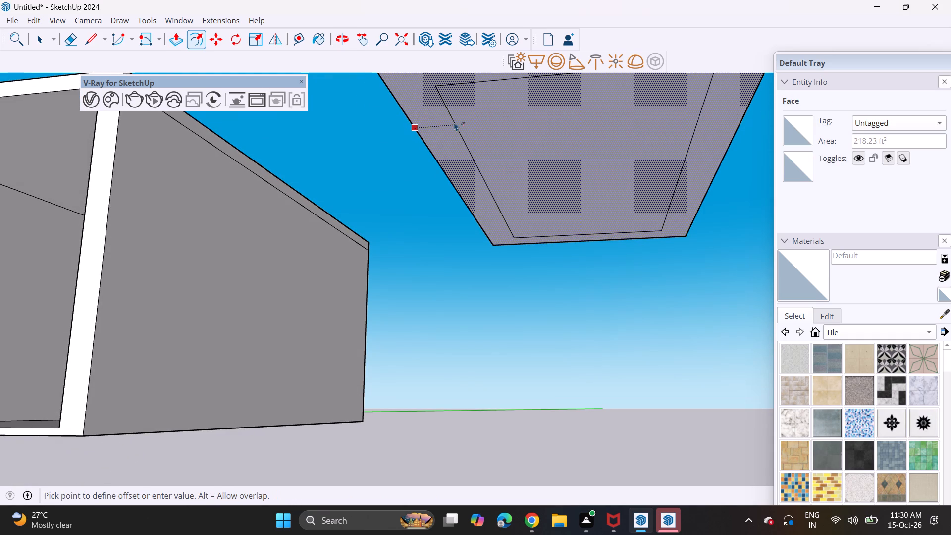
left_click(459, 122)
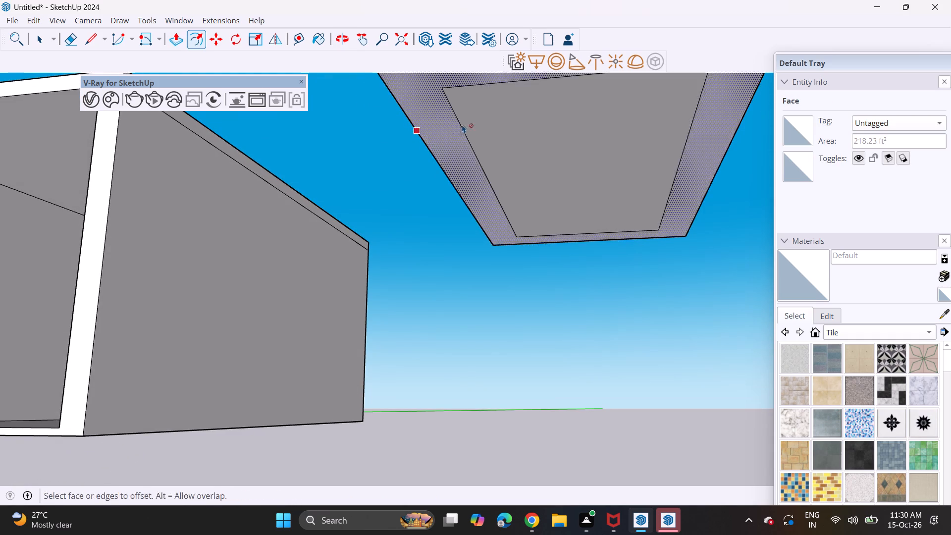
left_click(462, 114)
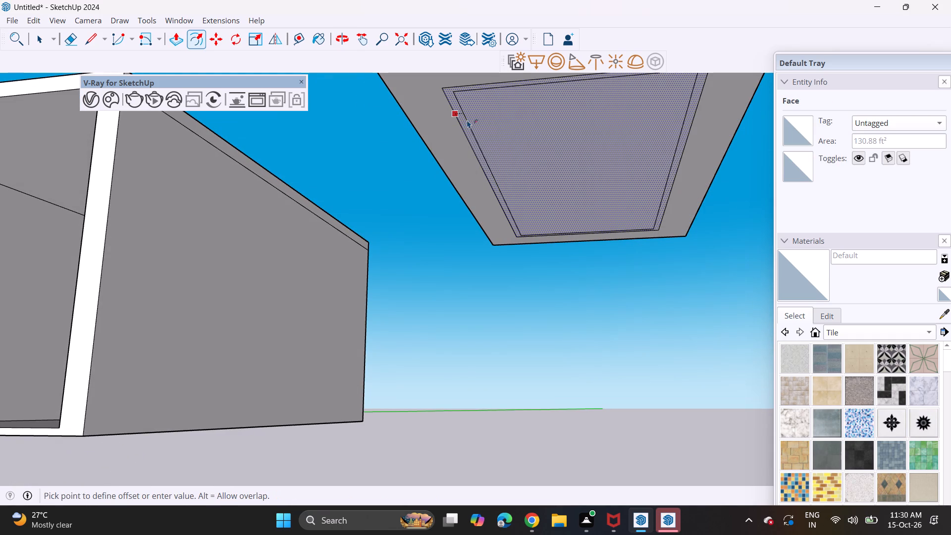
left_click(469, 120)
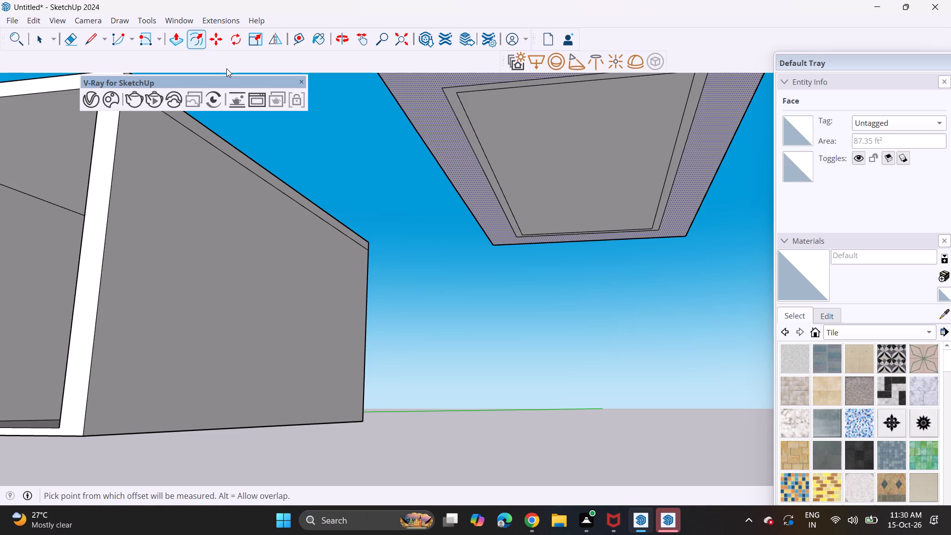
Push the narrow band on the panel's underside up into the panel to form a recessed groove.
left_click(171, 45)
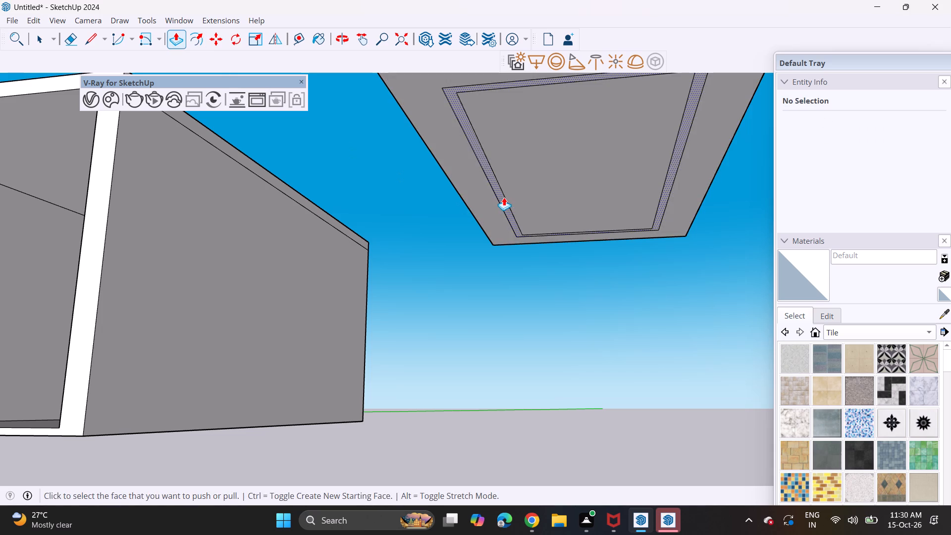
left_click(504, 197)
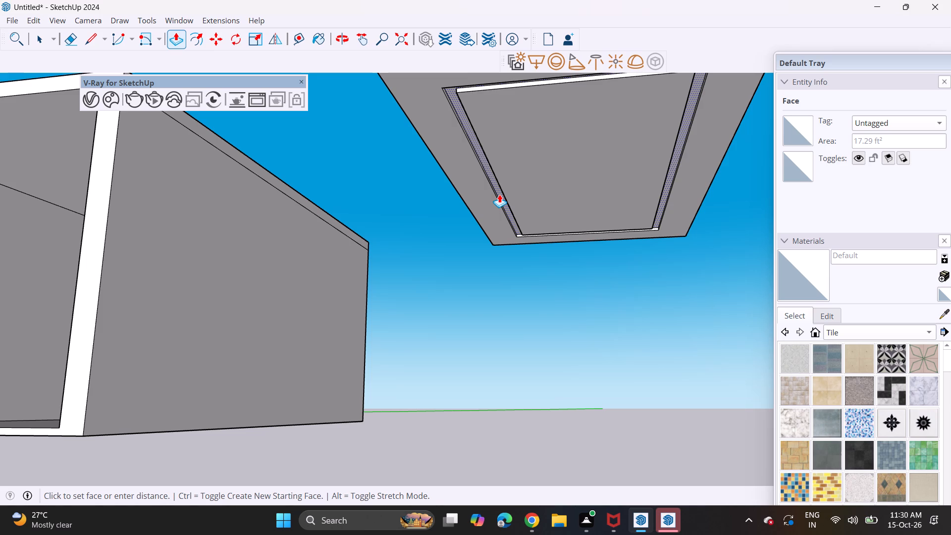
left_click(499, 194)
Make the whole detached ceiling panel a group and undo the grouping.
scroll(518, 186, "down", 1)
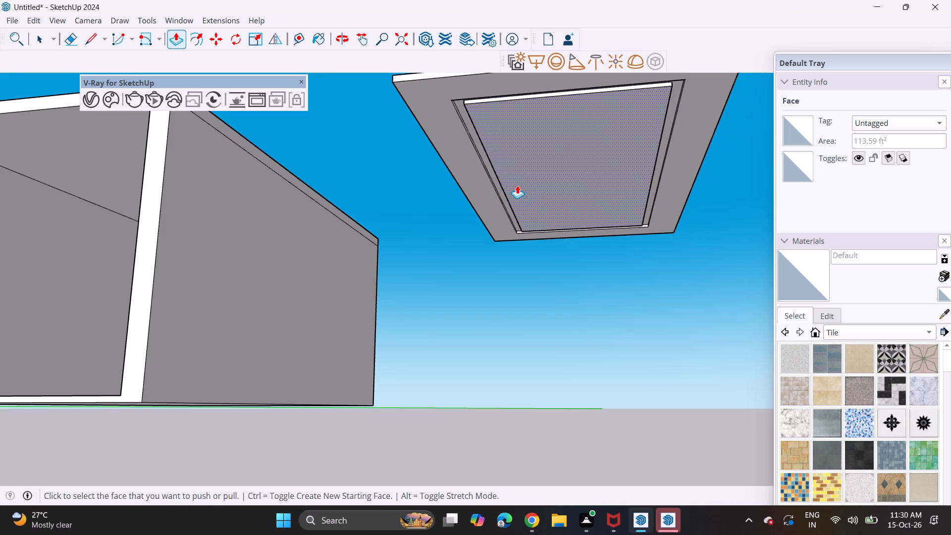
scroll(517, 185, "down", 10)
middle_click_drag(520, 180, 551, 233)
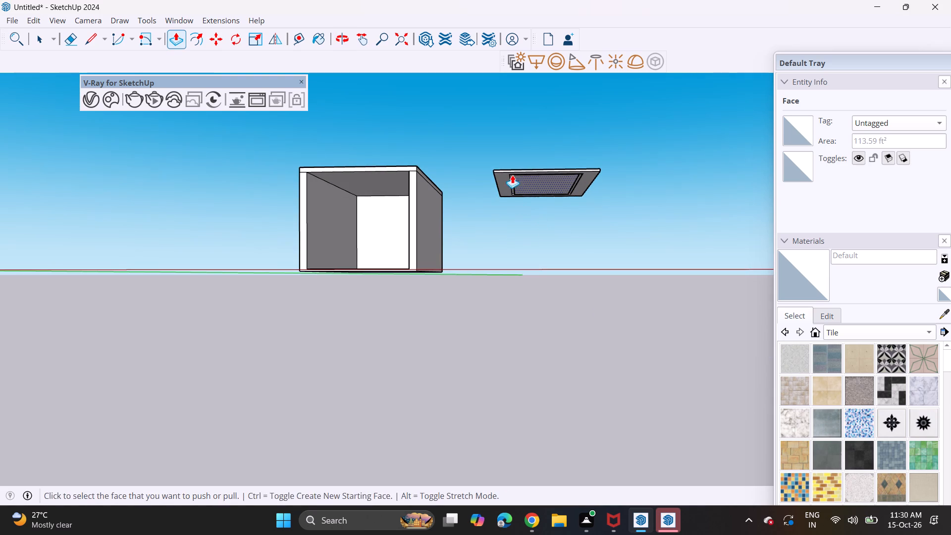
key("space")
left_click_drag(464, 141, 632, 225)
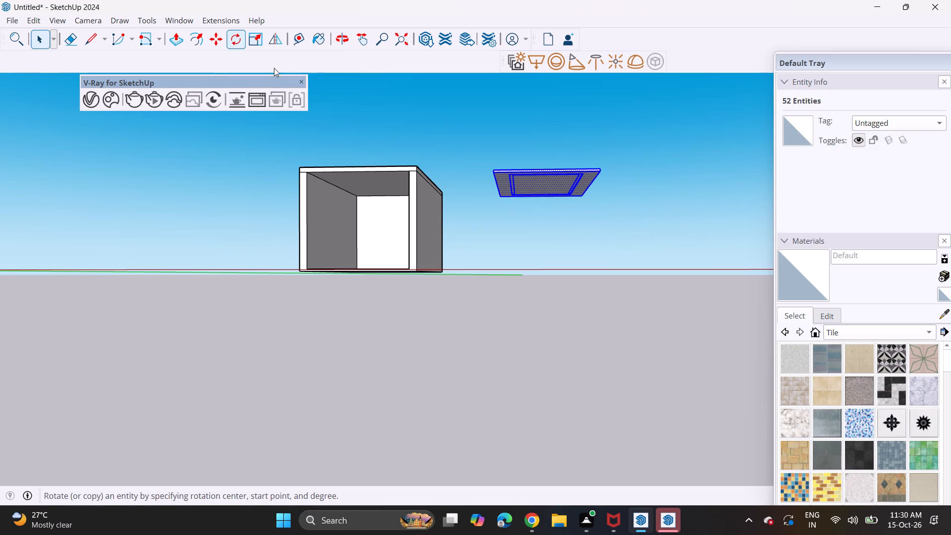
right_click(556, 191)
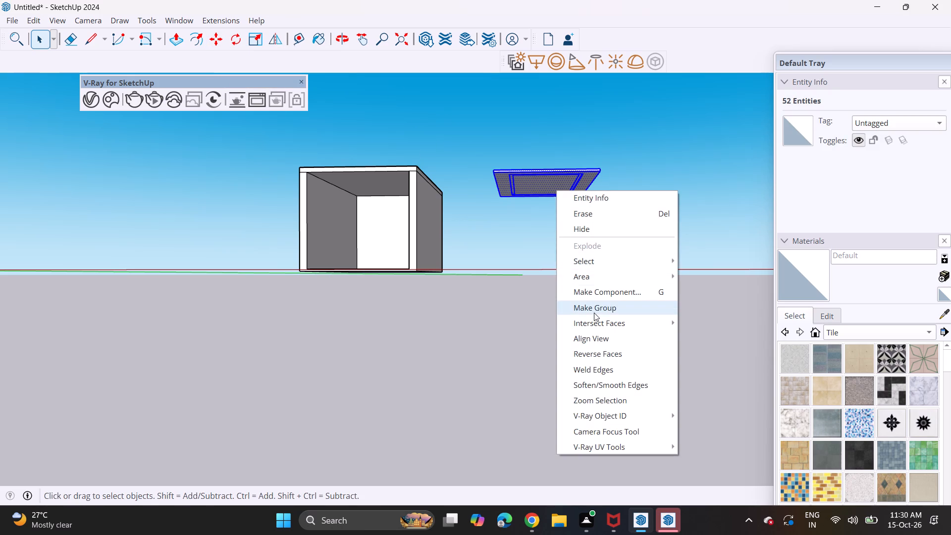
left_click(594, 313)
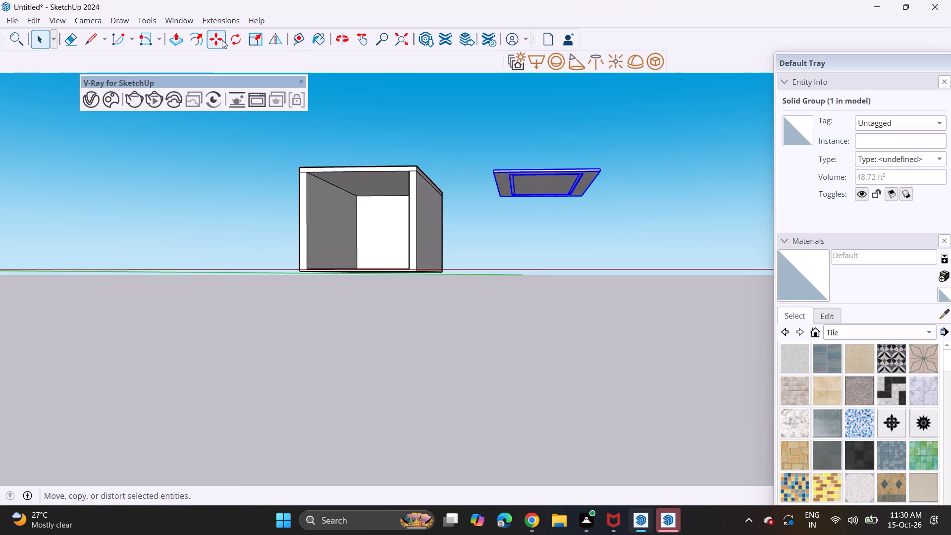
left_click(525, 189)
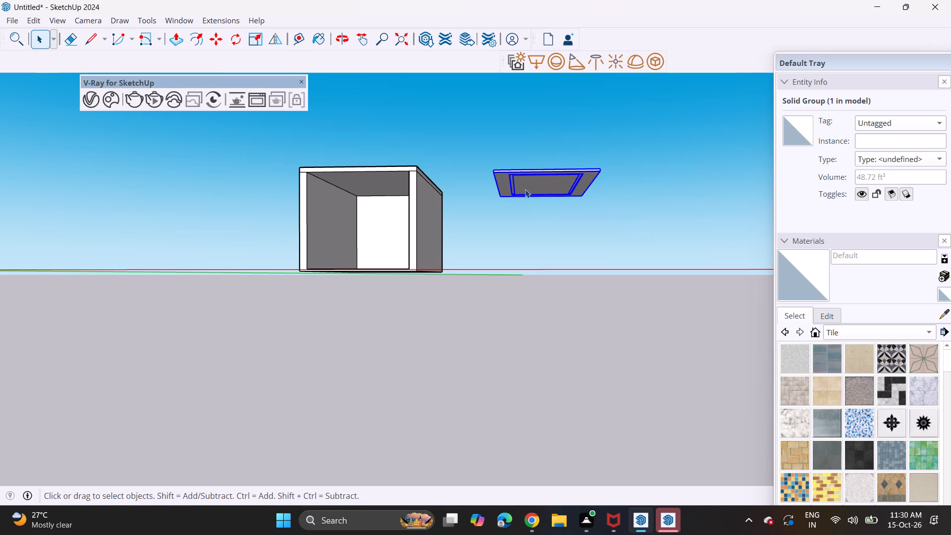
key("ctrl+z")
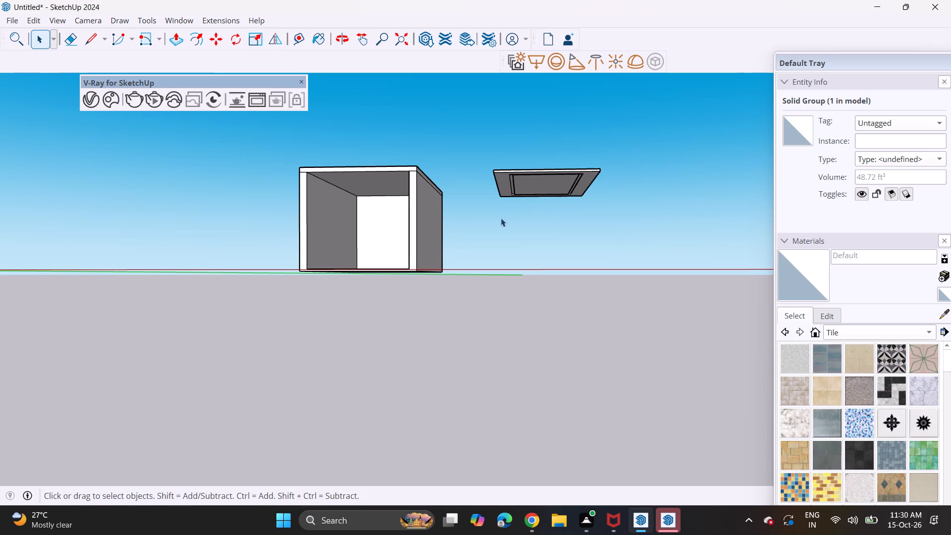
Move the whole detached ceiling panel by its front corner to the matching inner top corner of the room, beneath the roof.
left_click(505, 187)
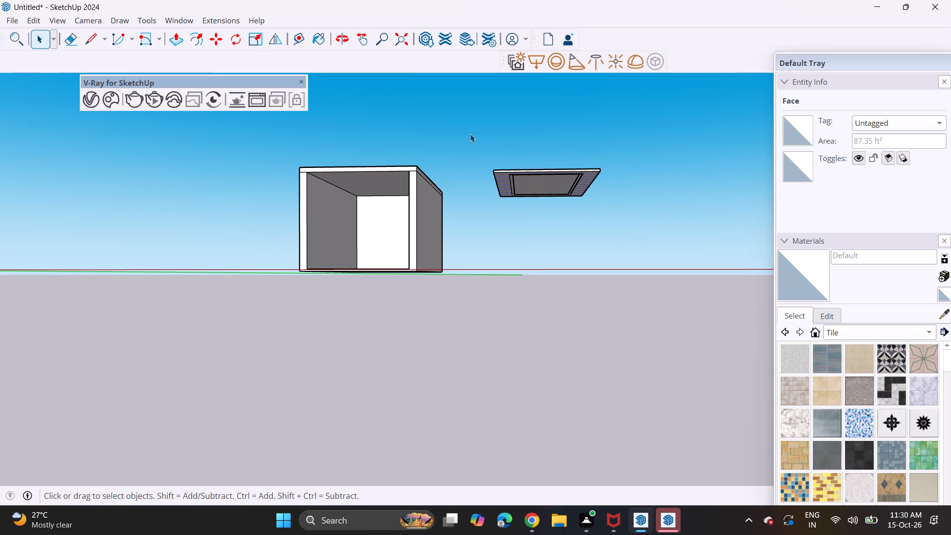
left_click_drag(470, 134, 637, 238)
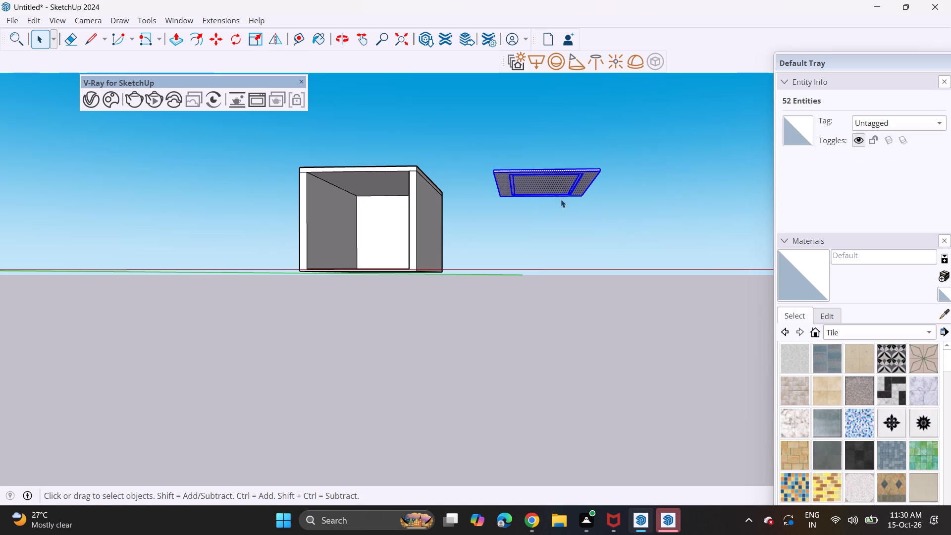
key("m")
left_click(495, 169)
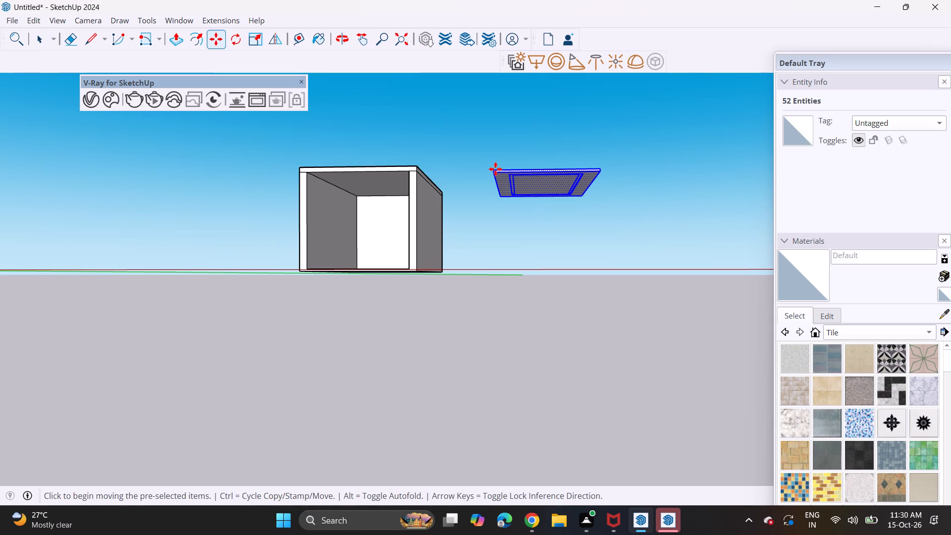
middle_click_drag(337, 186, 399, 210)
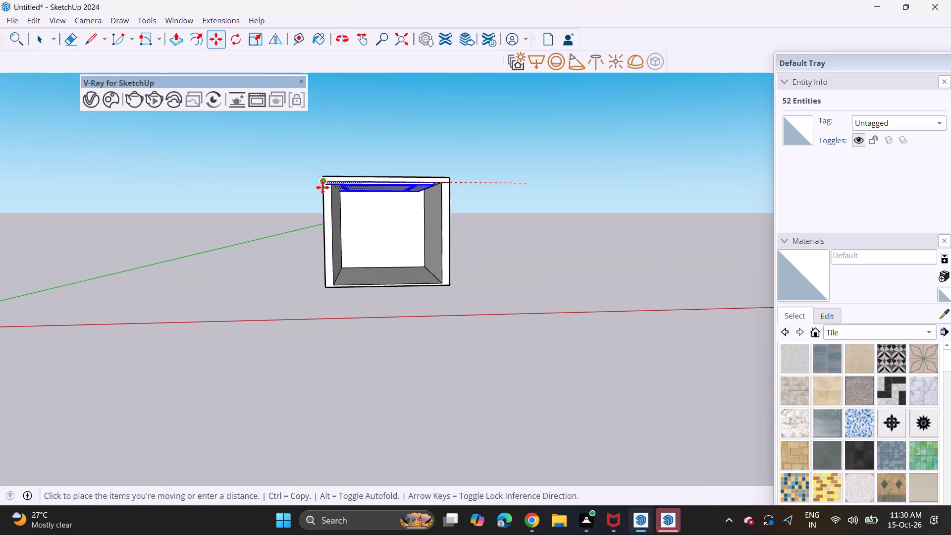
middle_click_drag(325, 184, 315, 123)
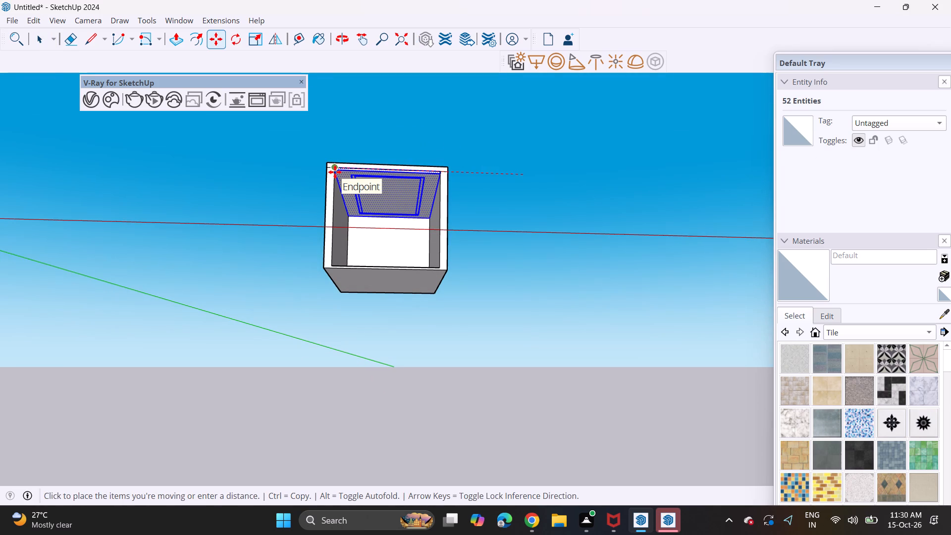
left_click(335, 172)
middle_click_drag(377, 206, 373, 263)
scroll(372, 248, "up", 5)
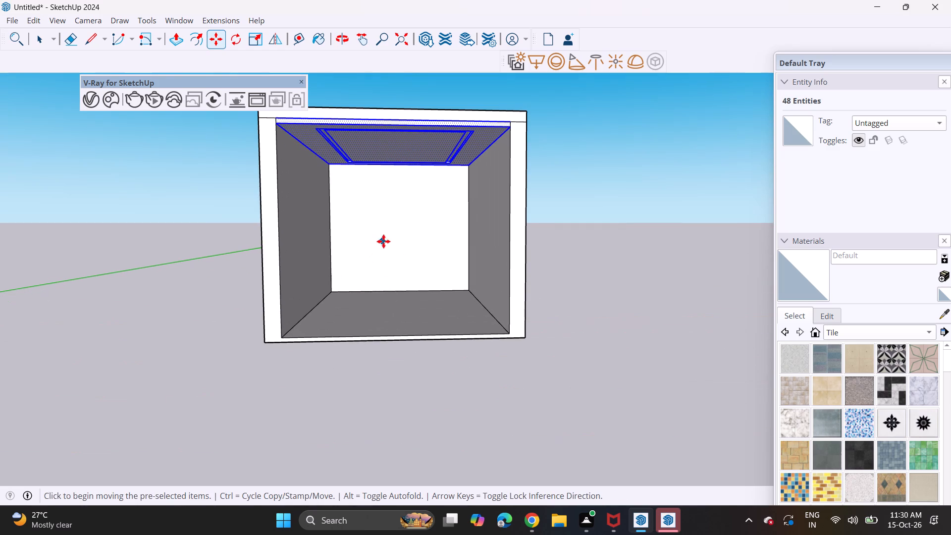
key("space")
left_click(556, 241)
Draw two small aligned circles on the ceiling's outer border along the back wall, one near each back corner.
scroll(418, 231, "up", 4)
middle_click_drag(391, 231, 442, 234, "shift")
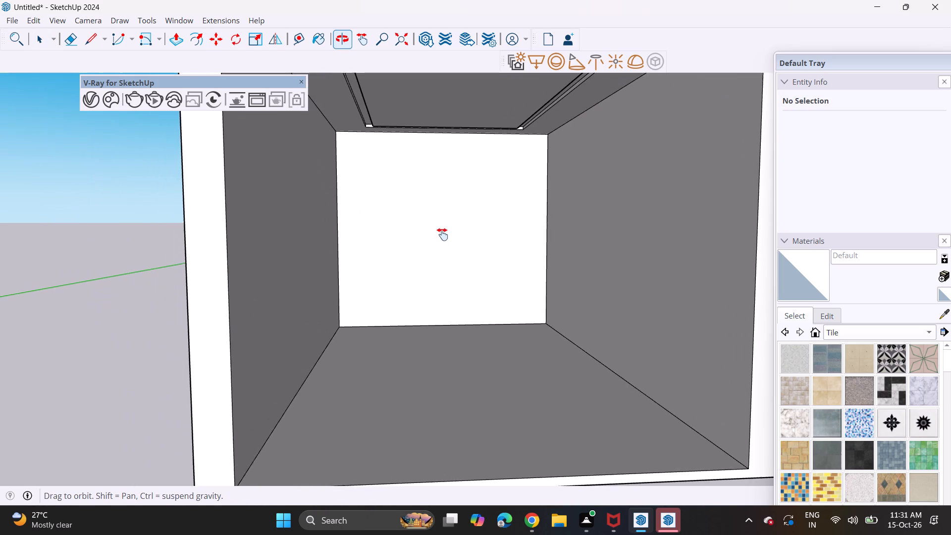
middle_click_drag(442, 234, 436, 234, "shift")
middle_click(430, 231)
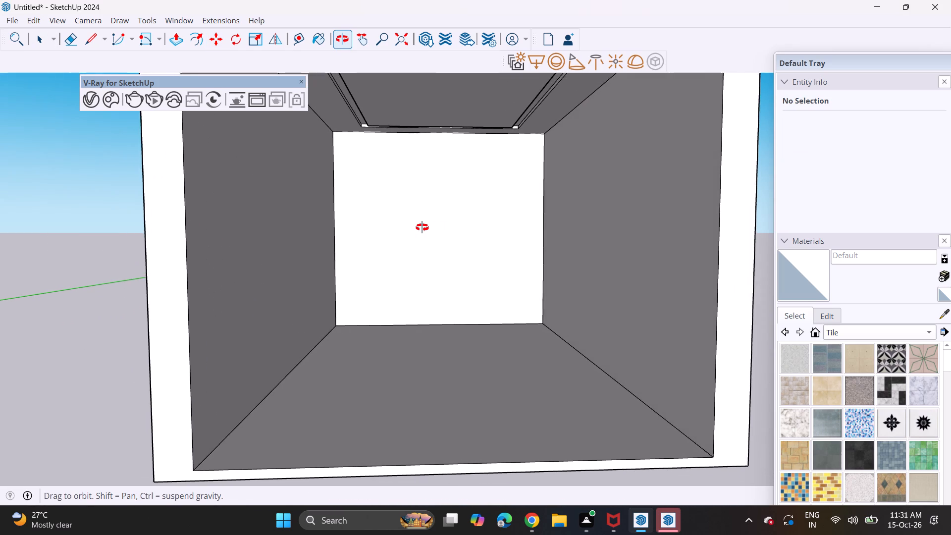
scroll(386, 166, "up", 5)
middle_click_drag(344, 111, 338, 85)
scroll(345, 110, "up", 11)
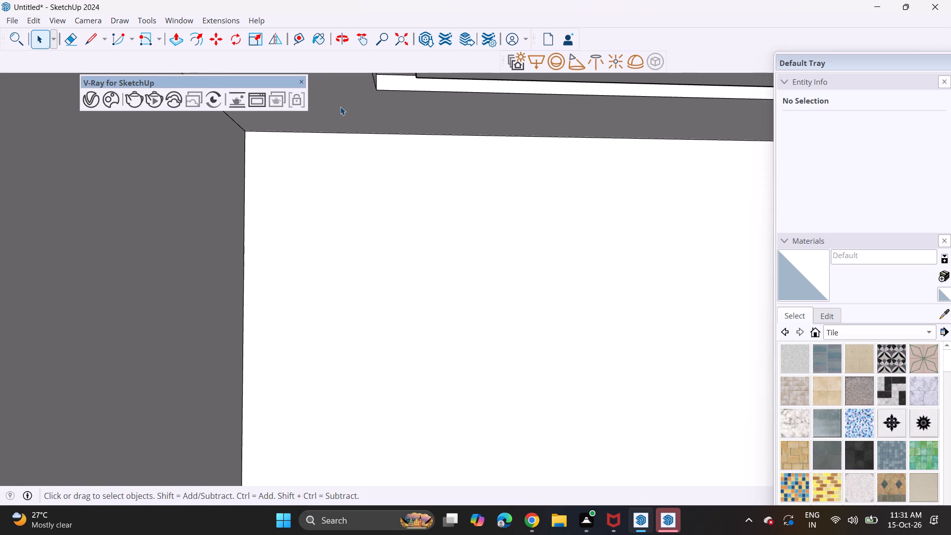
scroll(340, 107, "down", 2)
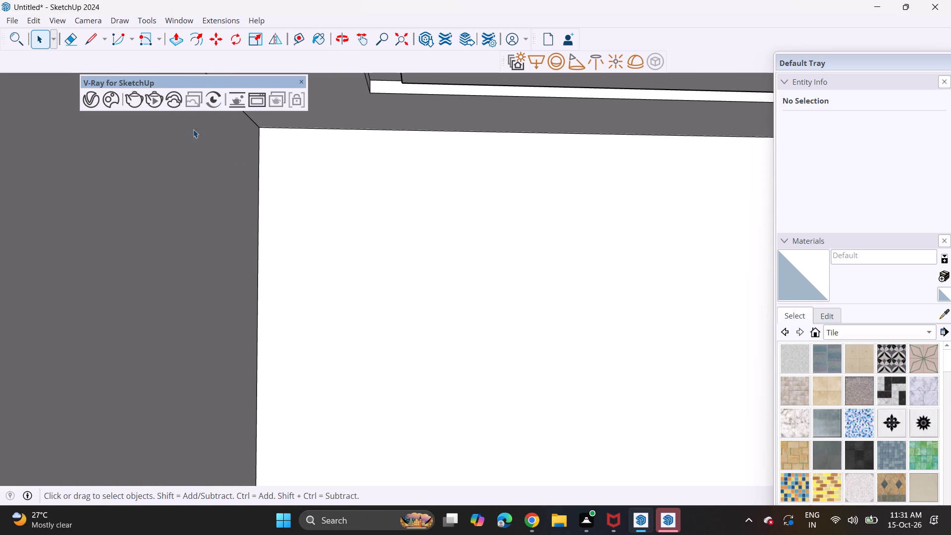
left_click(157, 38)
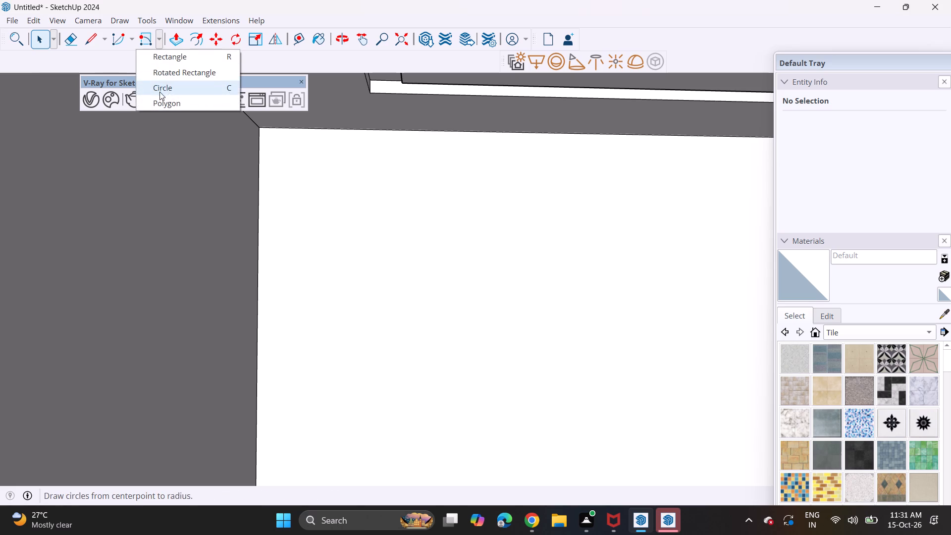
left_click(159, 91)
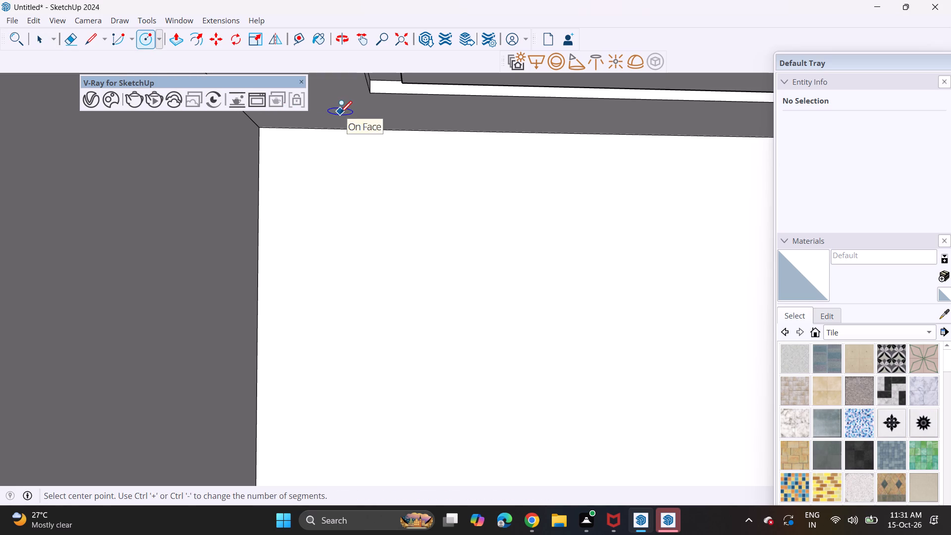
left_click(340, 112)
left_click(357, 112)
middle_click_drag(358, 112, 0, 129, "shift")
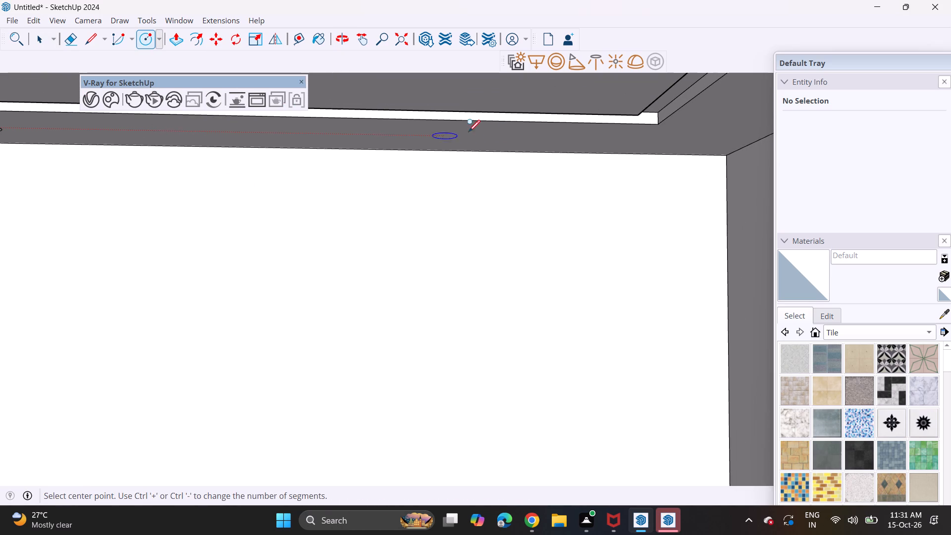
left_click(678, 141)
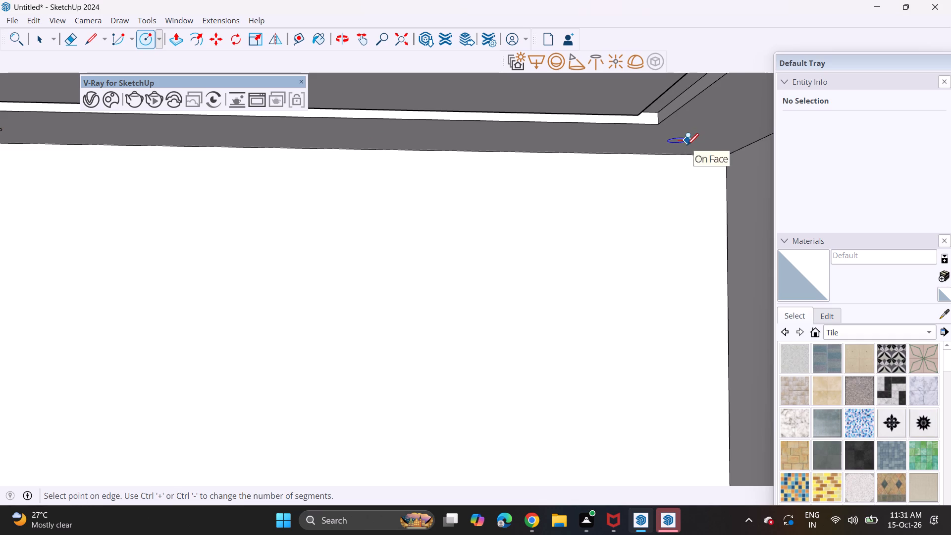
left_click(690, 145)
Push both small circles slightly up into the ceiling to form matching recessed spotlight holes.
scroll(560, 176, "down", 7)
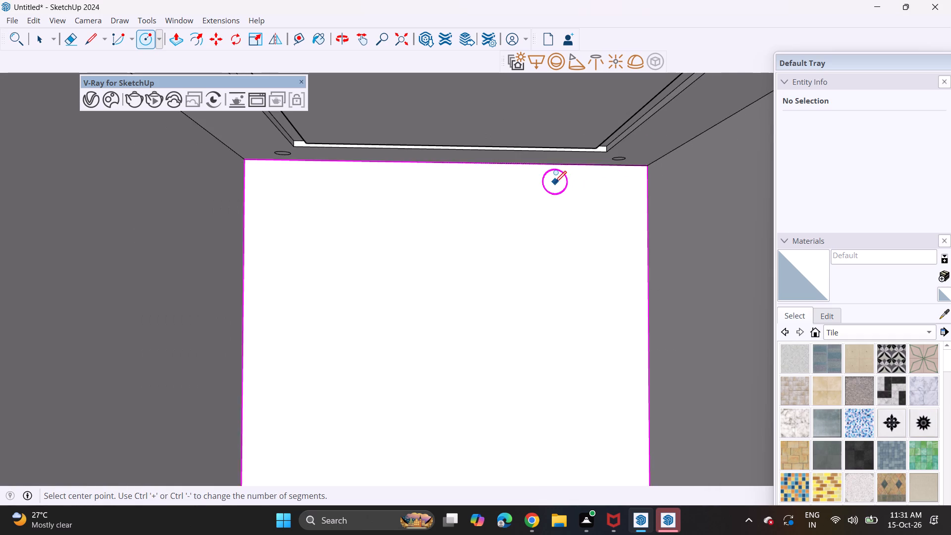
middle_click_drag(555, 182, 588, 178, "shift")
middle_click_drag(576, 176, 552, 121)
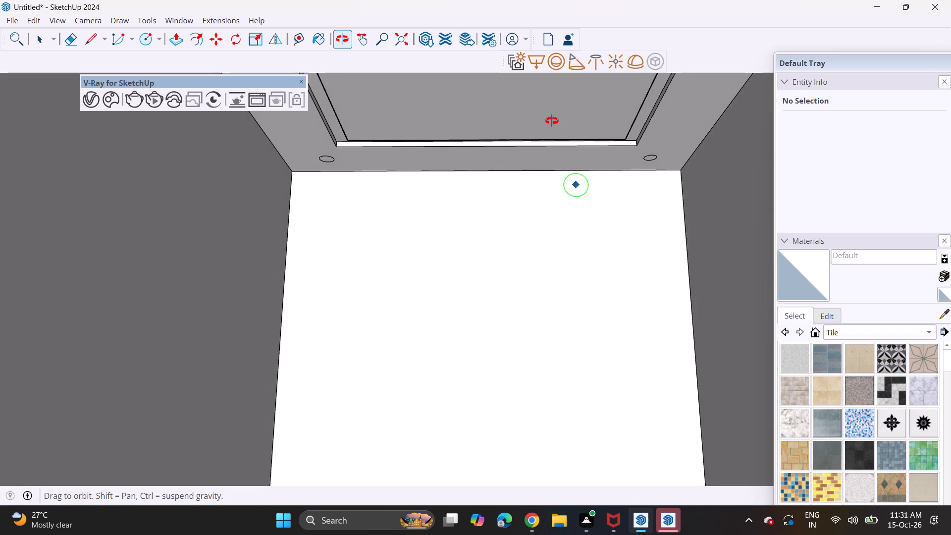
middle_click_drag(552, 121, 561, 138)
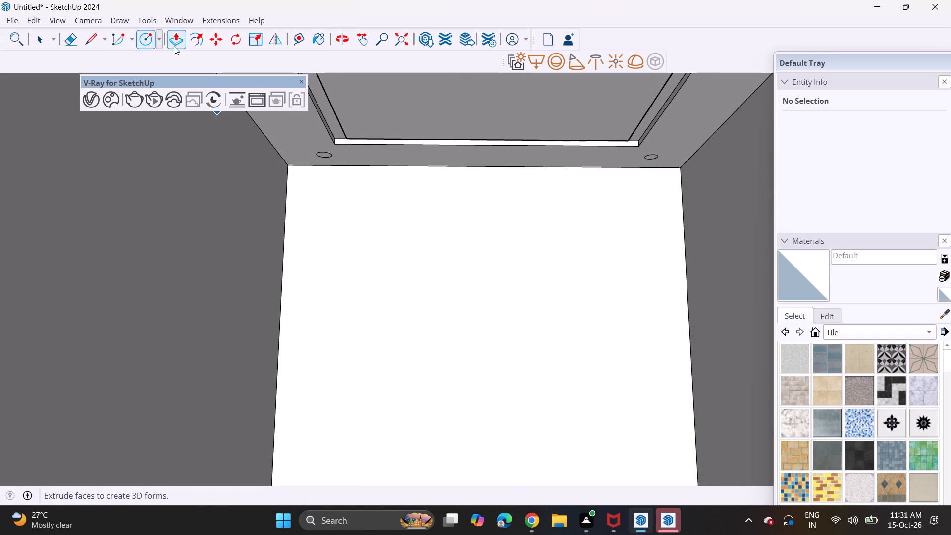
left_click(174, 46)
left_click(326, 157)
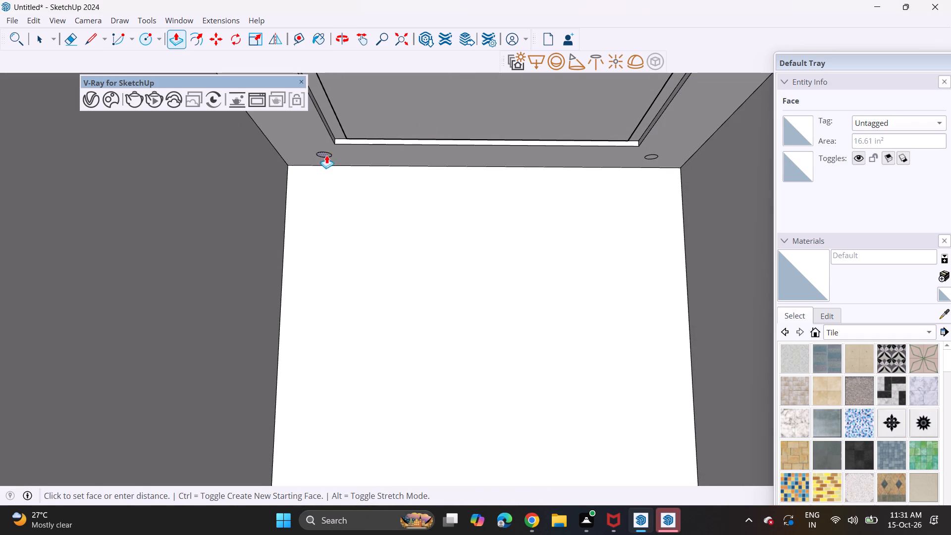
left_click(326, 154)
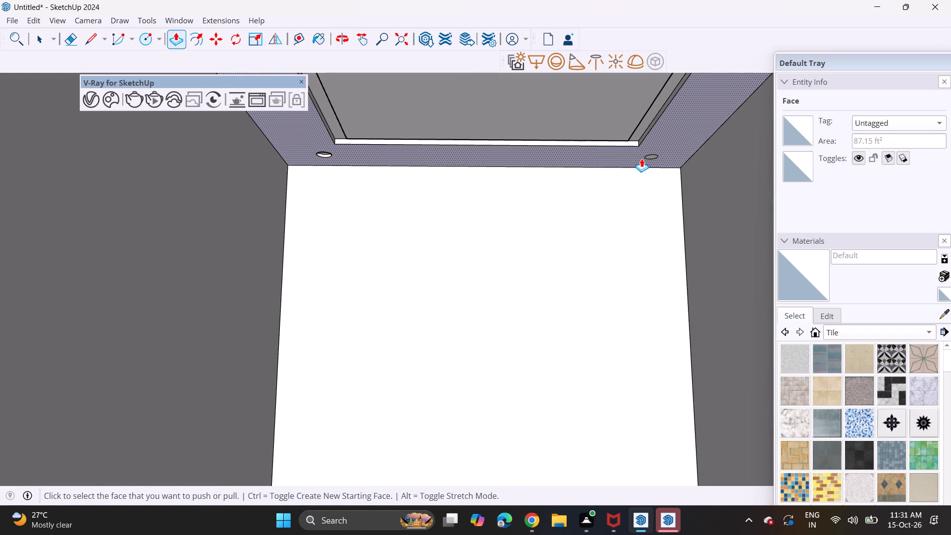
double_click(654, 159)
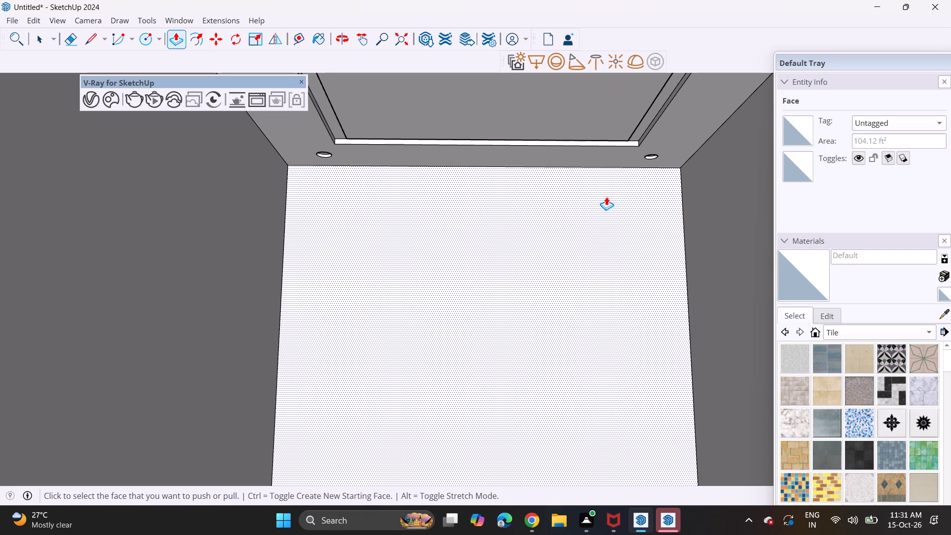
Draw a narrow full-width horizontal rectangle across the lower part of the back wall, leaving wall space beneath it.
scroll(581, 220, "down", 4)
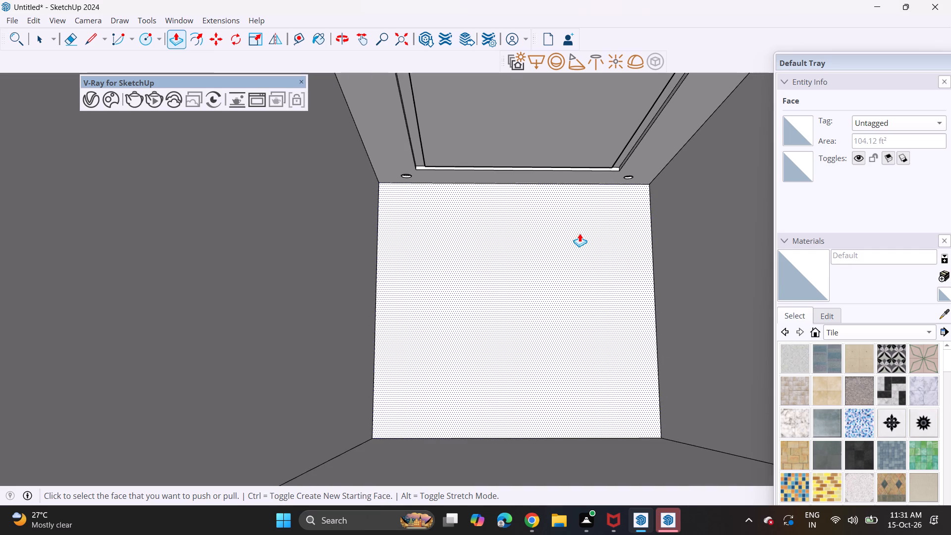
middle_click_drag(580, 234, 576, 261)
middle_click_drag(576, 263, 528, 241, "shift")
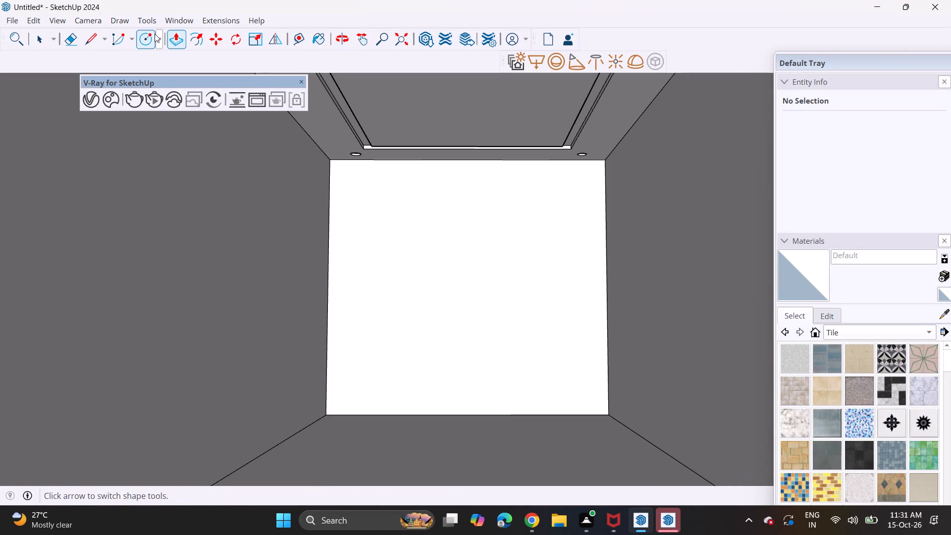
left_click(157, 48)
left_click(158, 54)
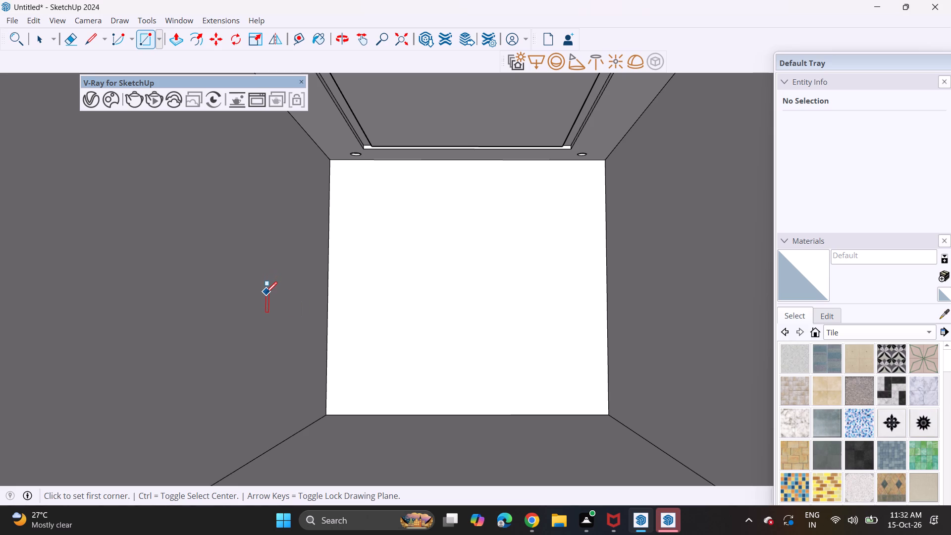
left_click(326, 350)
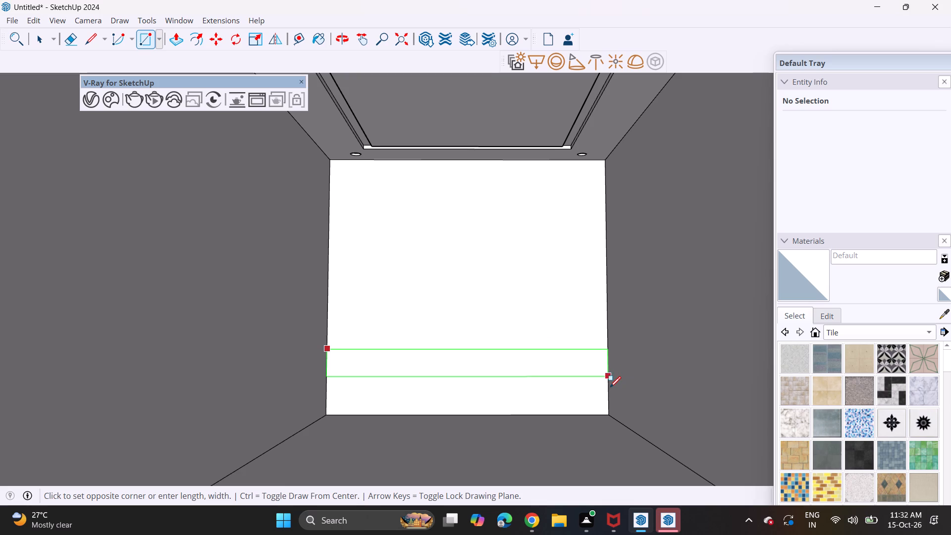
left_click(607, 375)
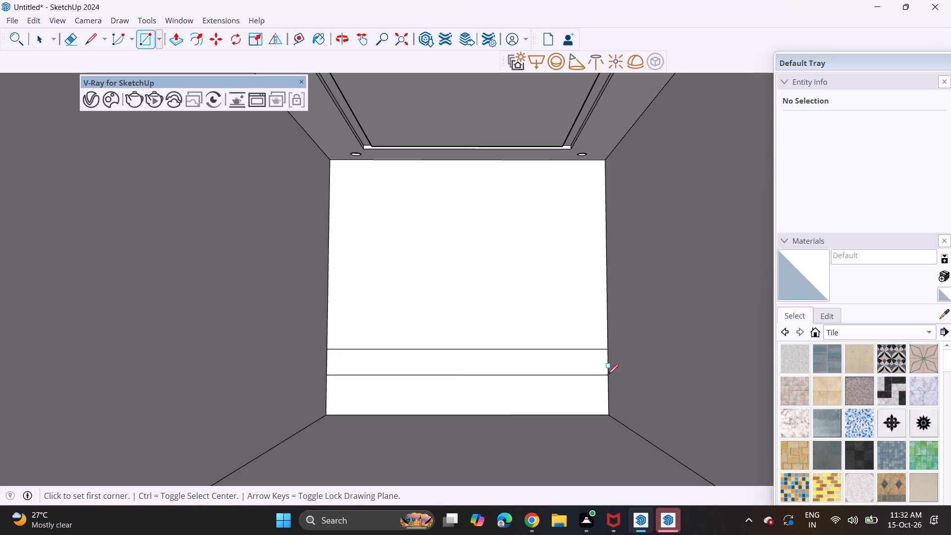
Copy the rectangular band on the back wall straight down so the copy's top edge meets the original's bottom edge.
left_click(329, 374)
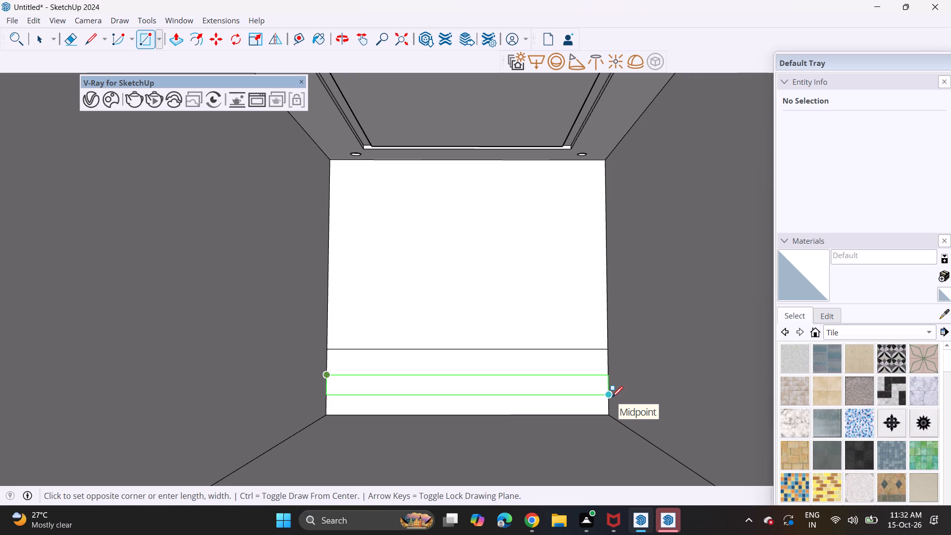
key("ctrl+z")
key("space")
double_click(414, 363)
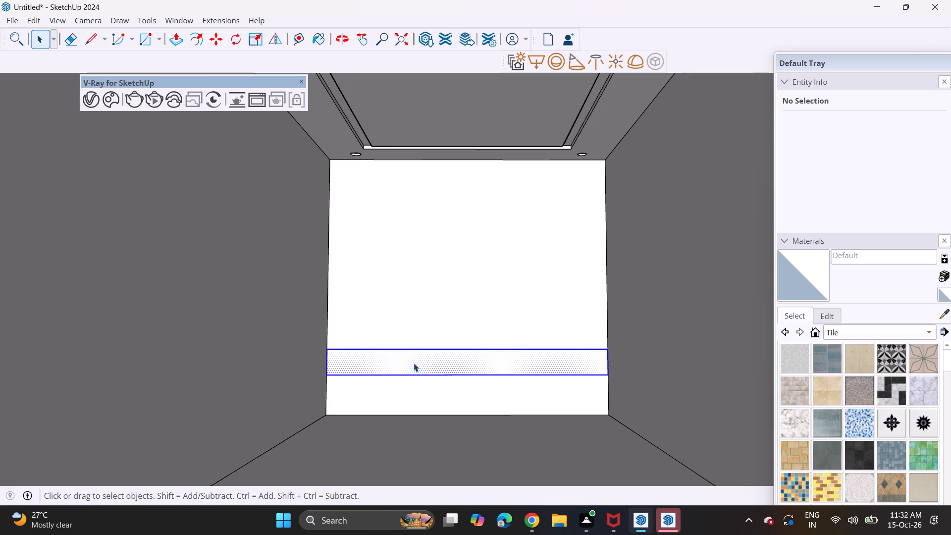
key("m")
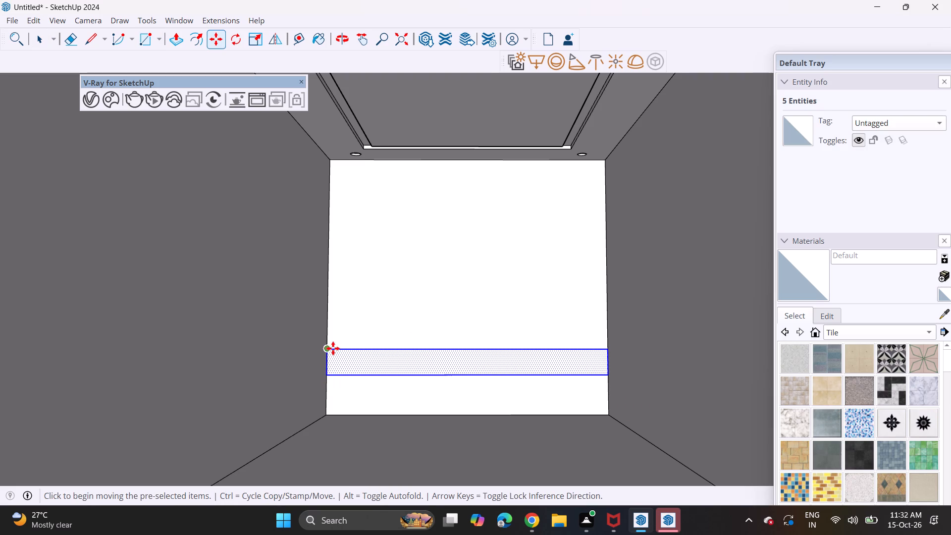
left_click(330, 348)
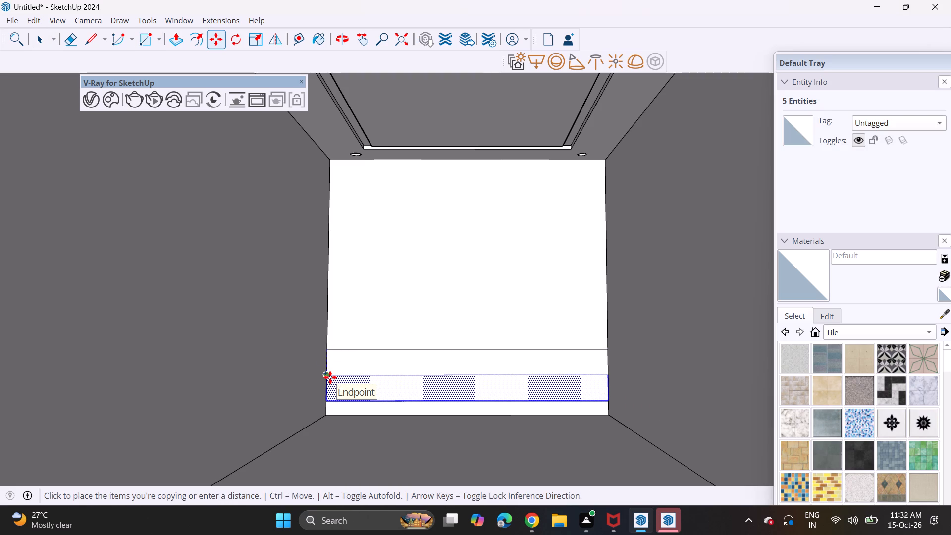
left_click(330, 377)
Pull the lower band out from the back wall and the upper band out less far to form two stepped tiers.
left_click(173, 36)
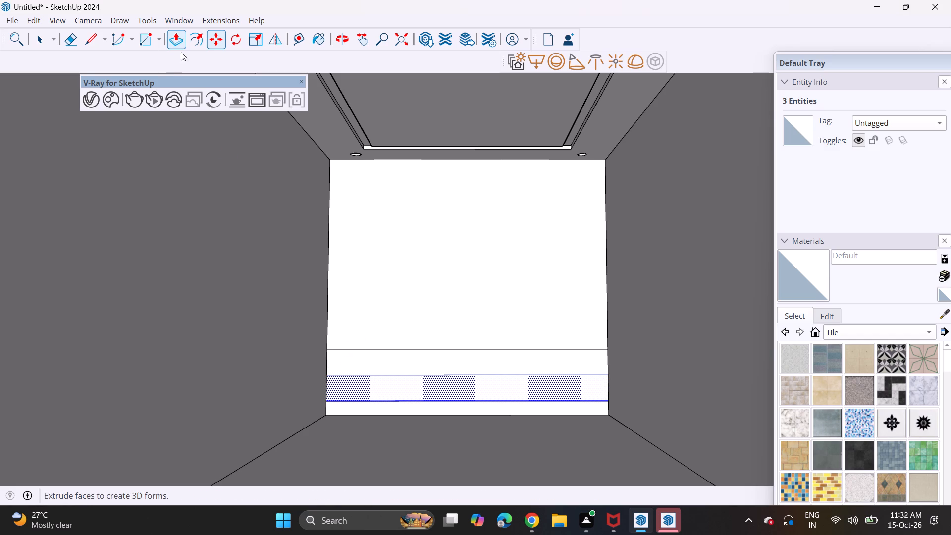
middle_click_drag(350, 328, 347, 359)
middle_click(347, 359)
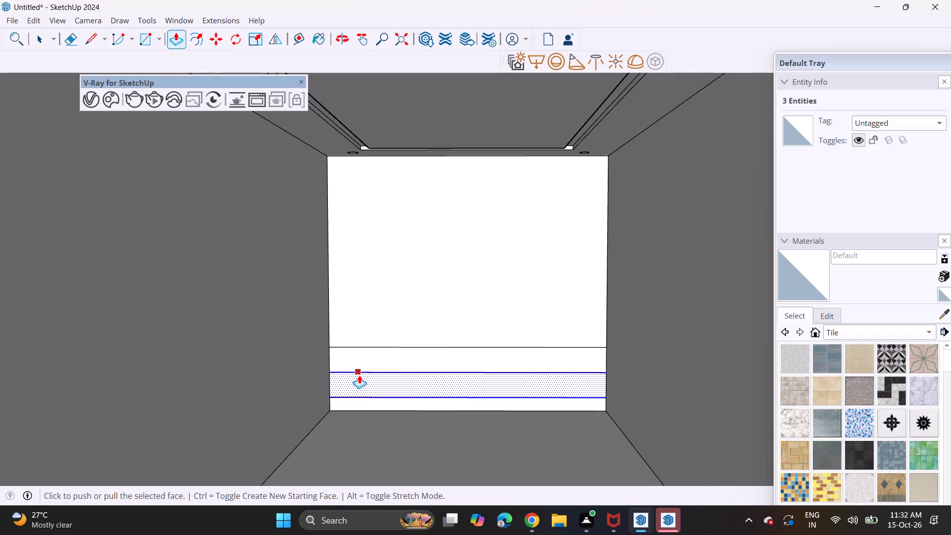
key("Escape")
left_click(387, 386)
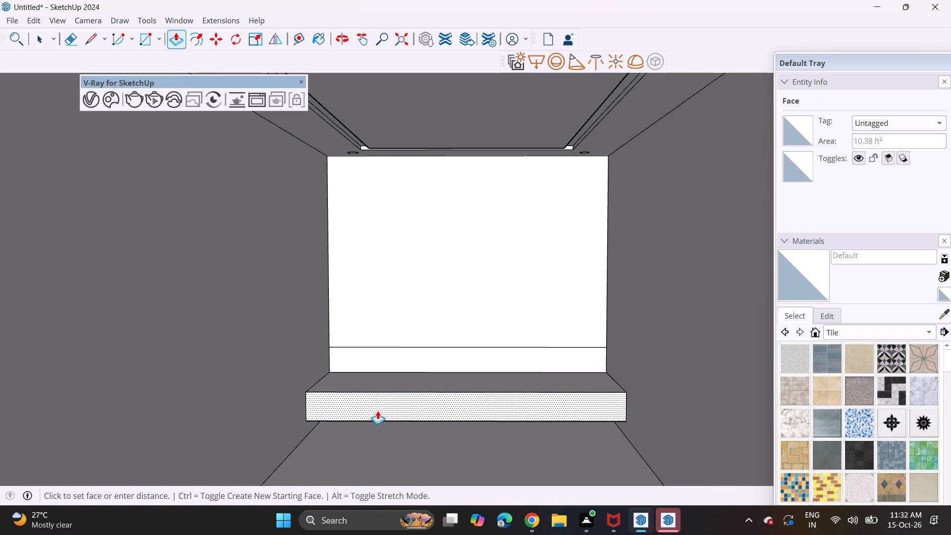
left_click(377, 411)
left_click(390, 353)
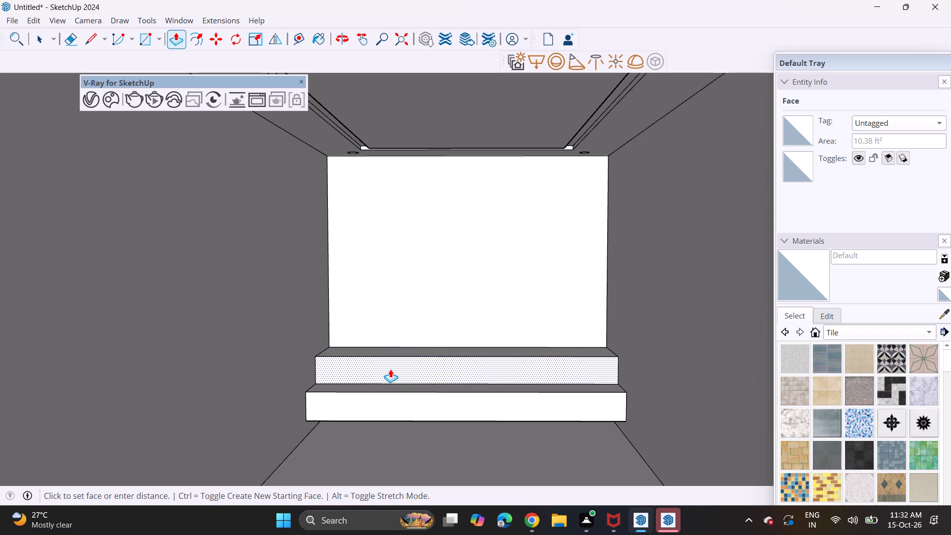
left_click(390, 369)
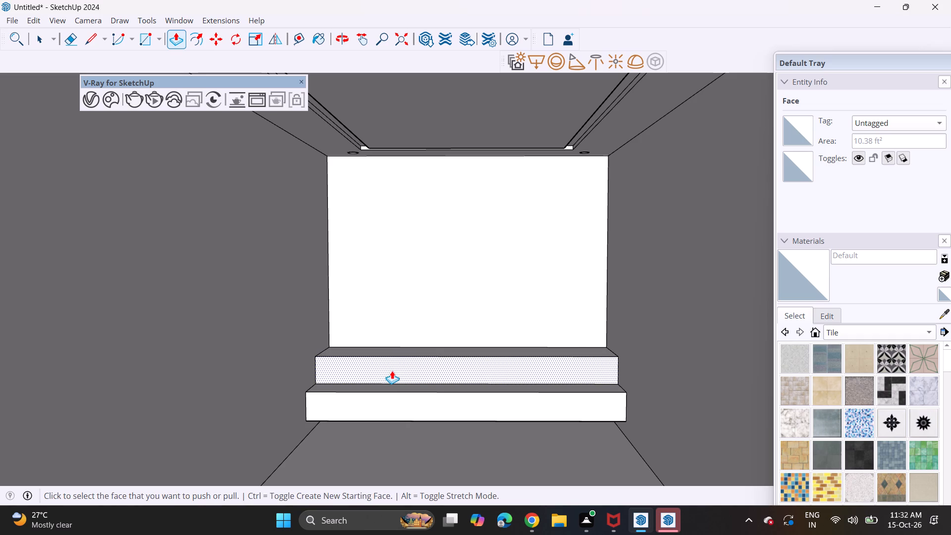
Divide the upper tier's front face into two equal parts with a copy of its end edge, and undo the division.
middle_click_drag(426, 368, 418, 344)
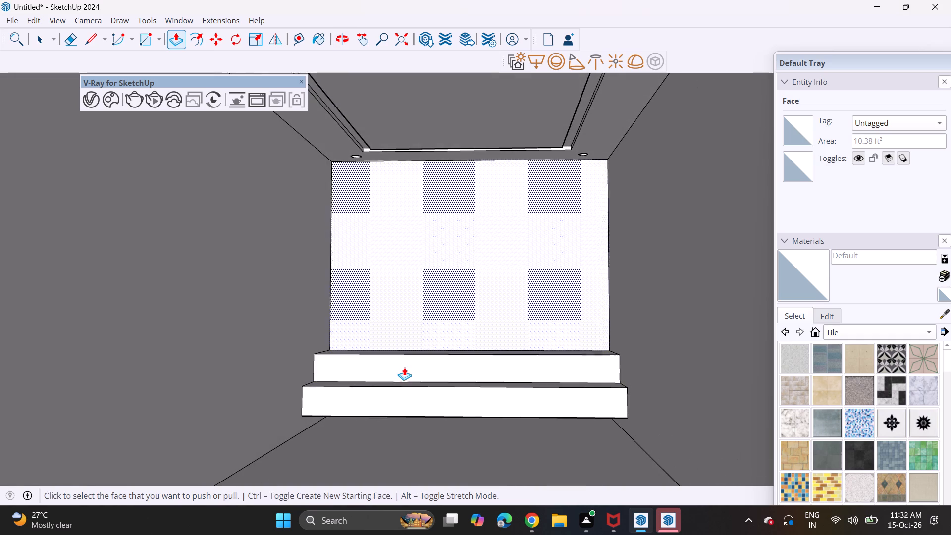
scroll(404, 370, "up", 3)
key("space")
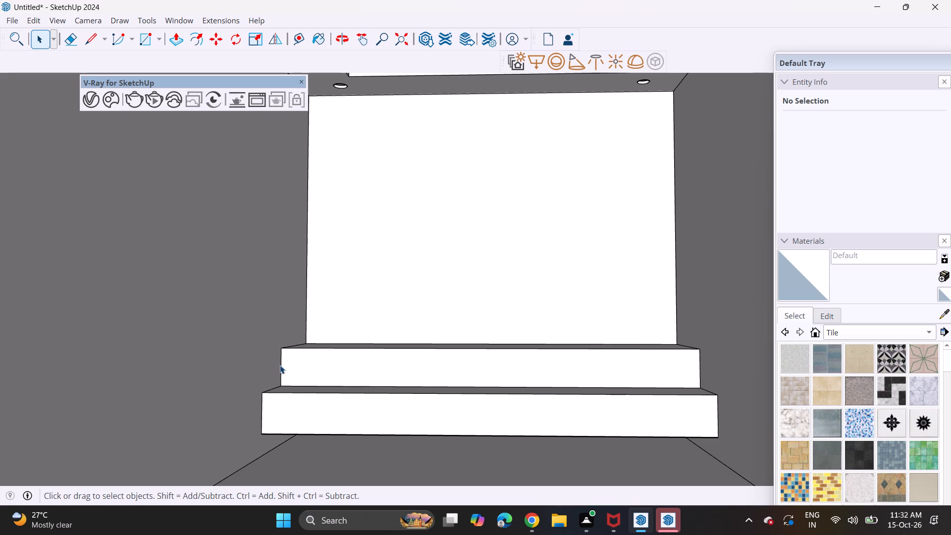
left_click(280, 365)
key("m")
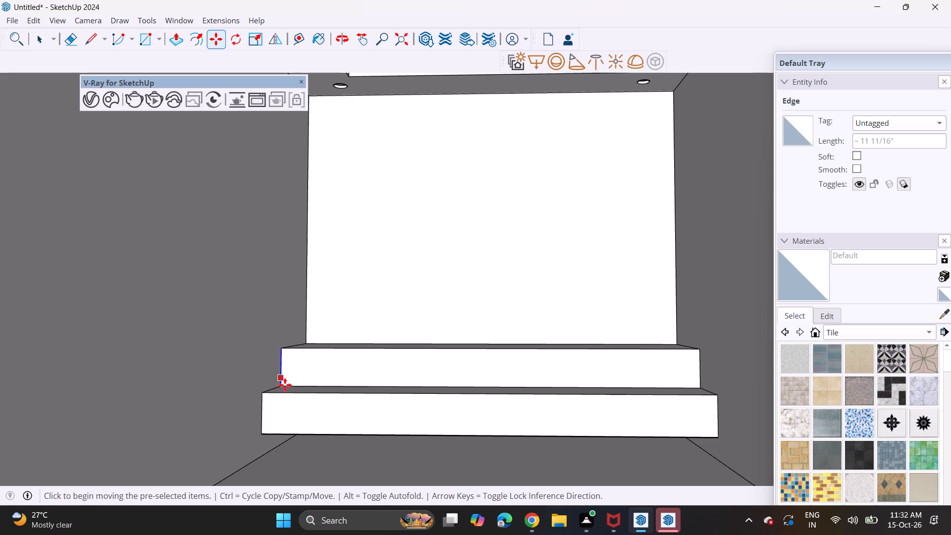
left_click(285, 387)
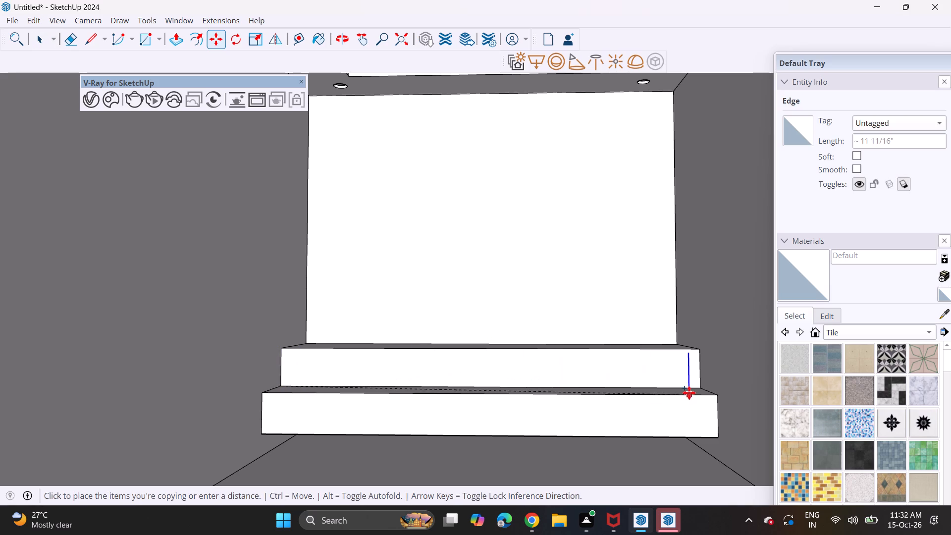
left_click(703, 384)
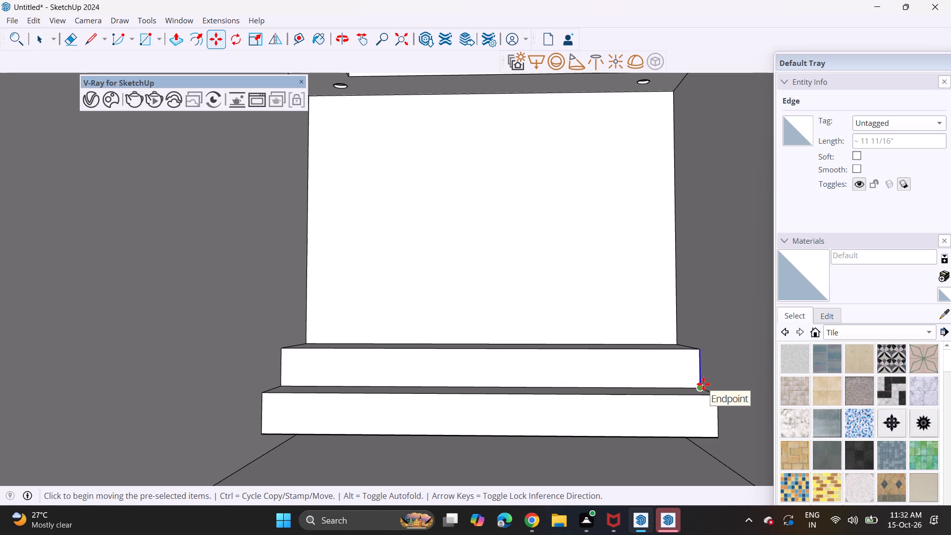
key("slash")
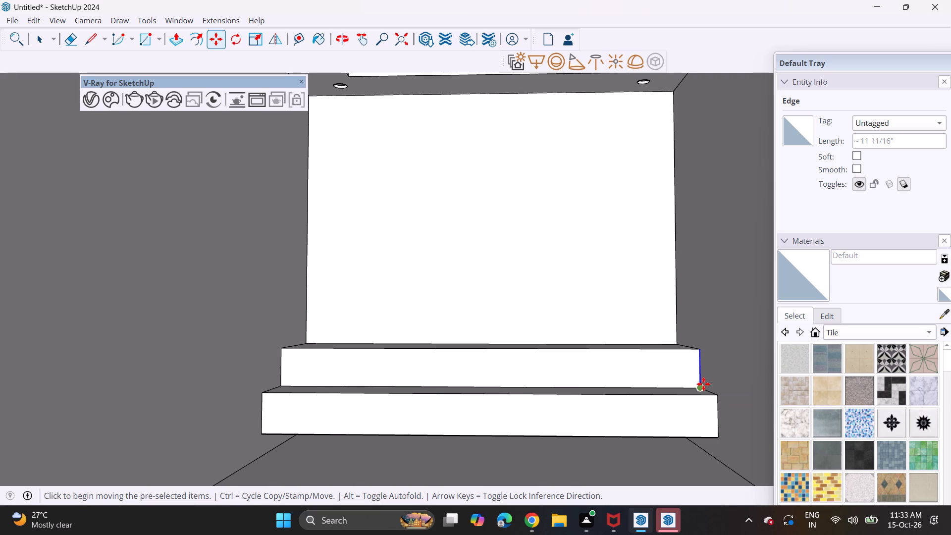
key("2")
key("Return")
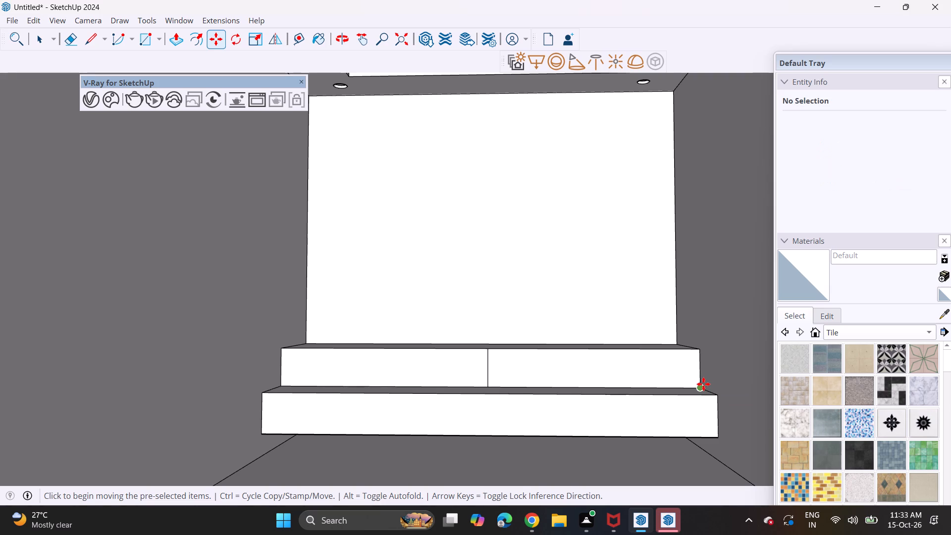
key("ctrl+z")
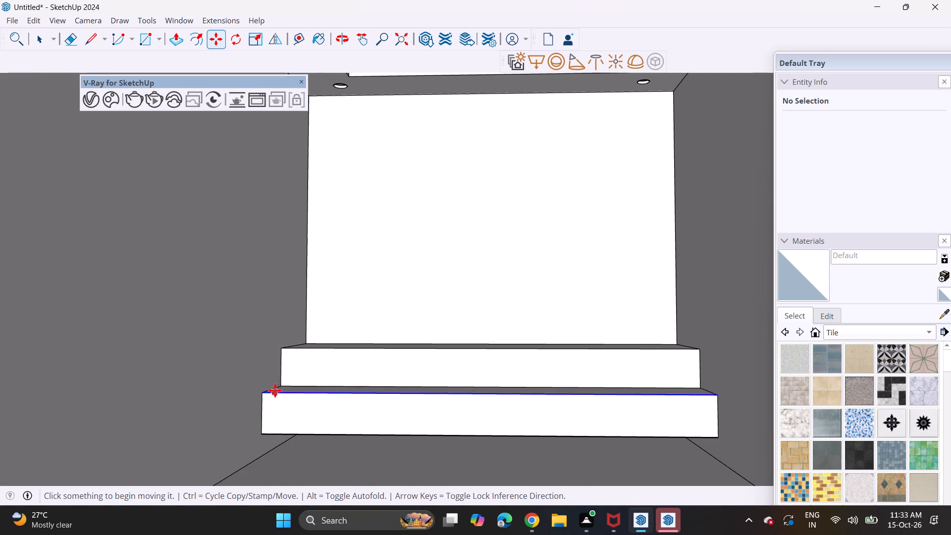
Divide the upper tier's front face into three equal drawer fronts by copying its vertical end edge across with /3 spacing.
key("space")
left_click(282, 376)
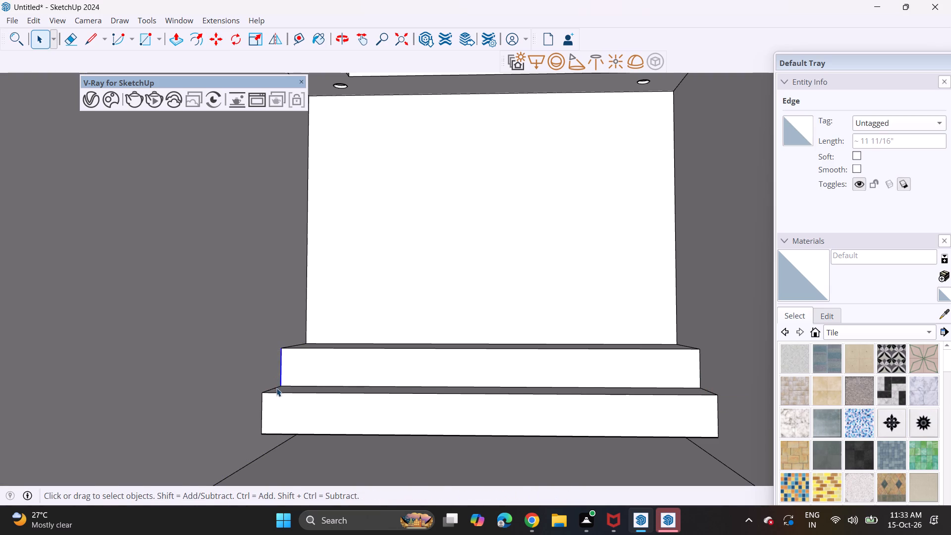
key("m")
left_click(282, 387)
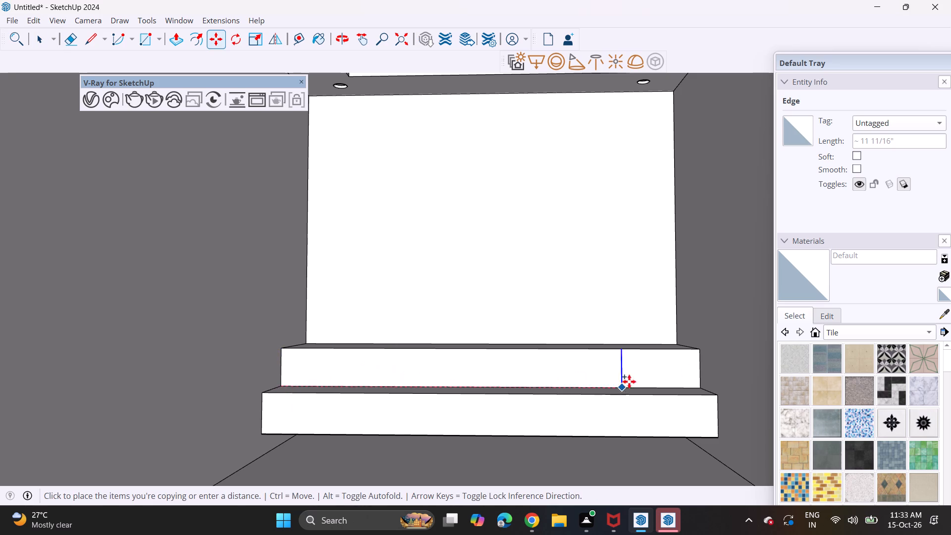
left_click(698, 387)
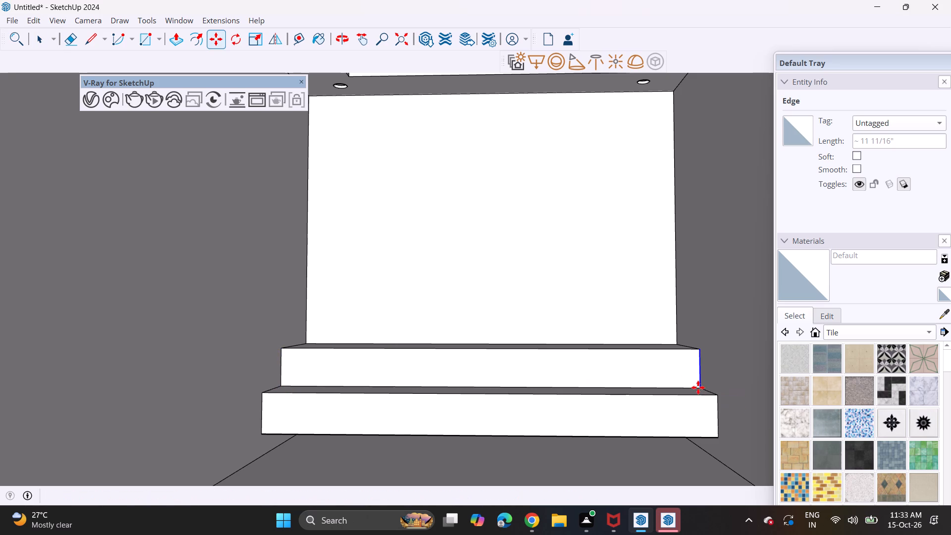
type("/3")
key("Return")
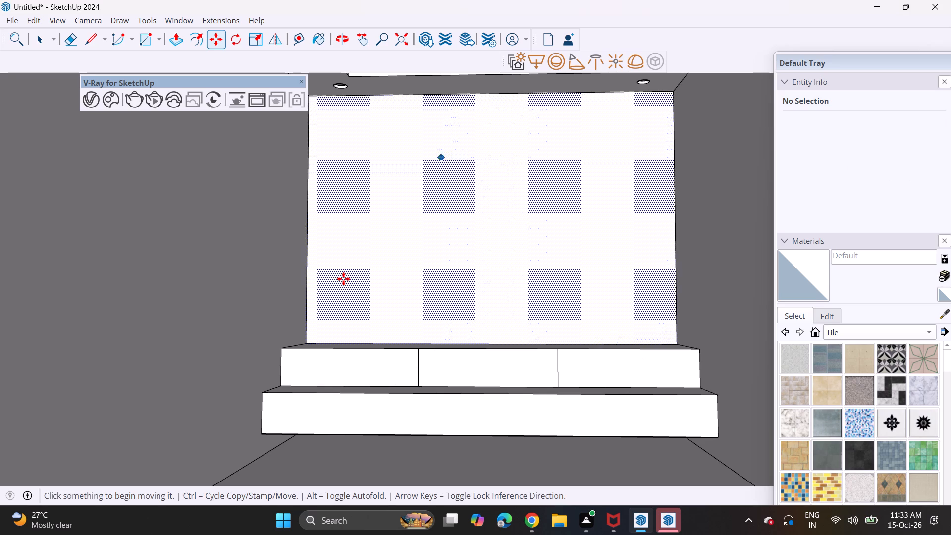
Divide the lower tier's front face into three equal drawer fronts by copying its vertical end edge across with /3 spacing.
key("space")
left_click(263, 419)
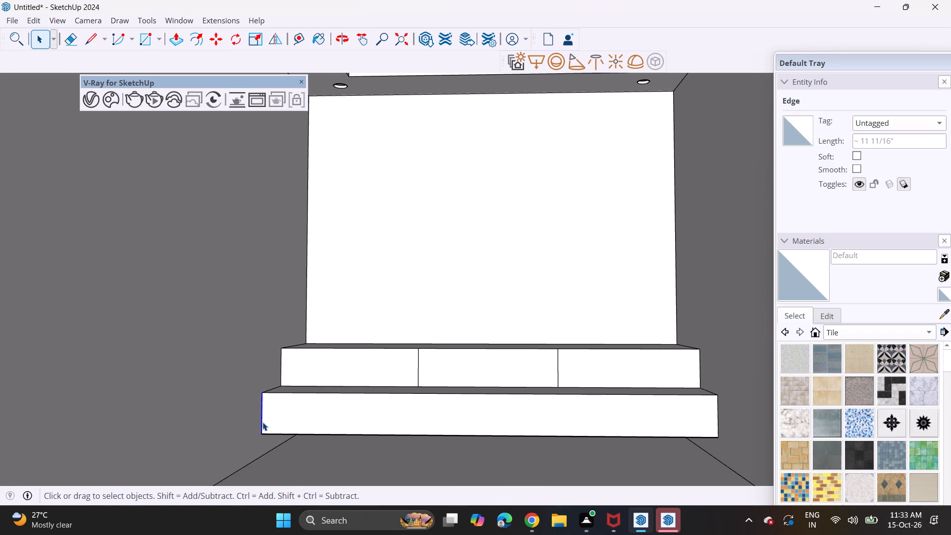
key("m")
left_click(259, 434)
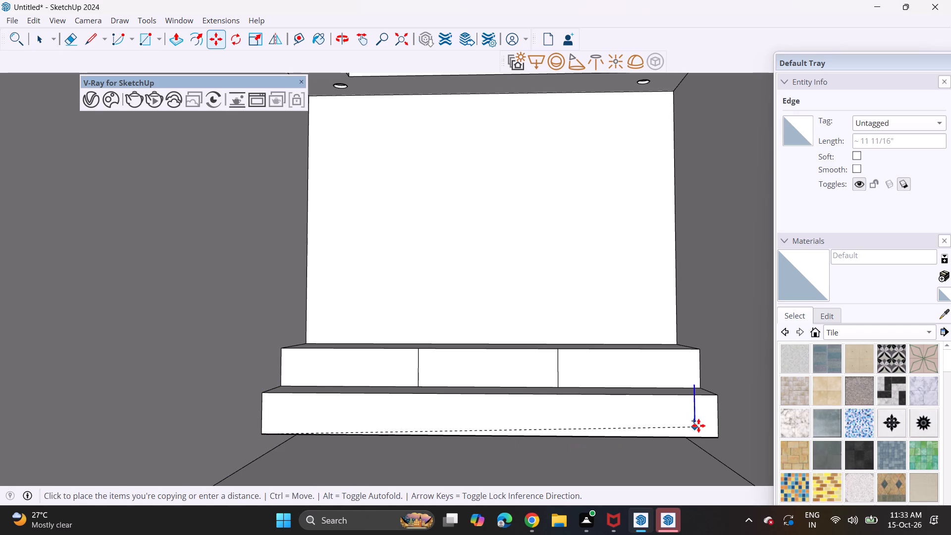
left_click(725, 437)
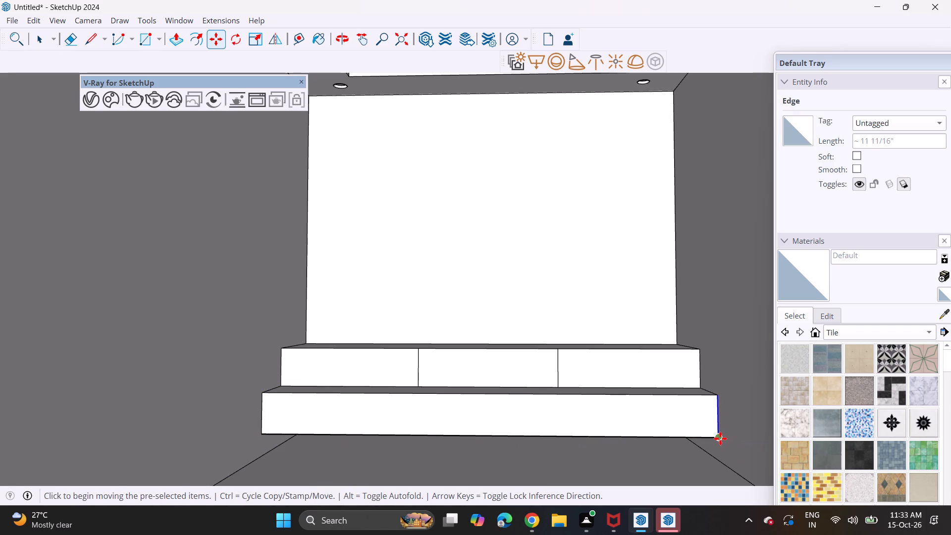
type("/3")
key("Return")
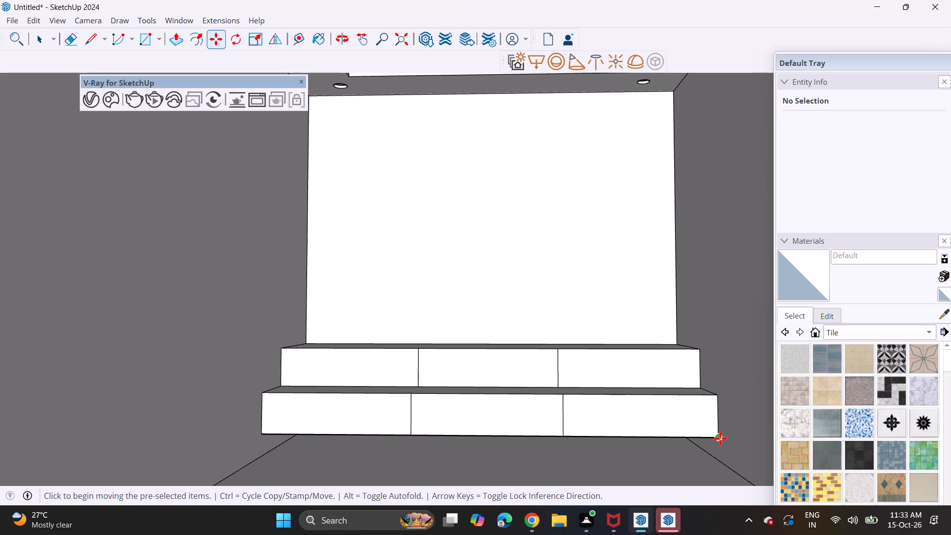
Pull the base strip beneath the lower tier forward, then push it back slightly so it sits recessed as a plinth.
middle_click_drag(459, 430, 454, 387)
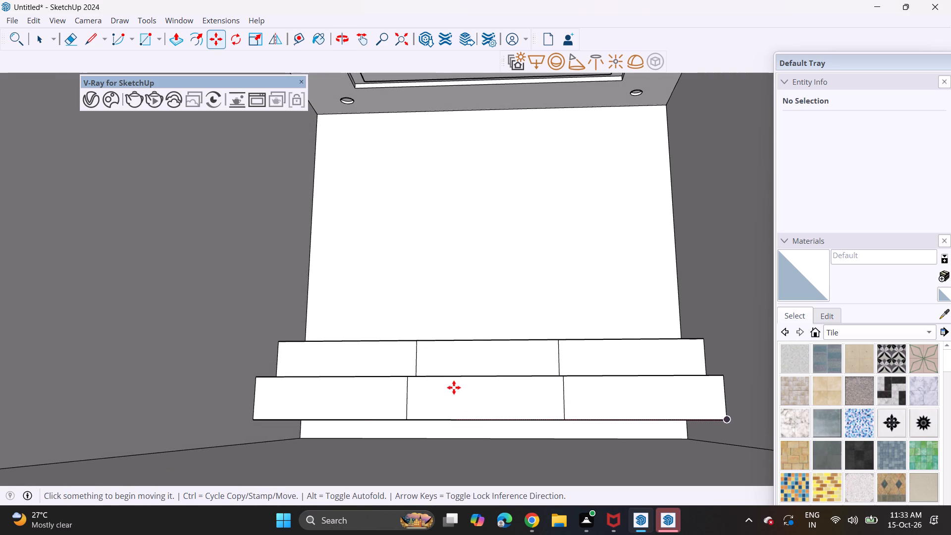
left_click(180, 40)
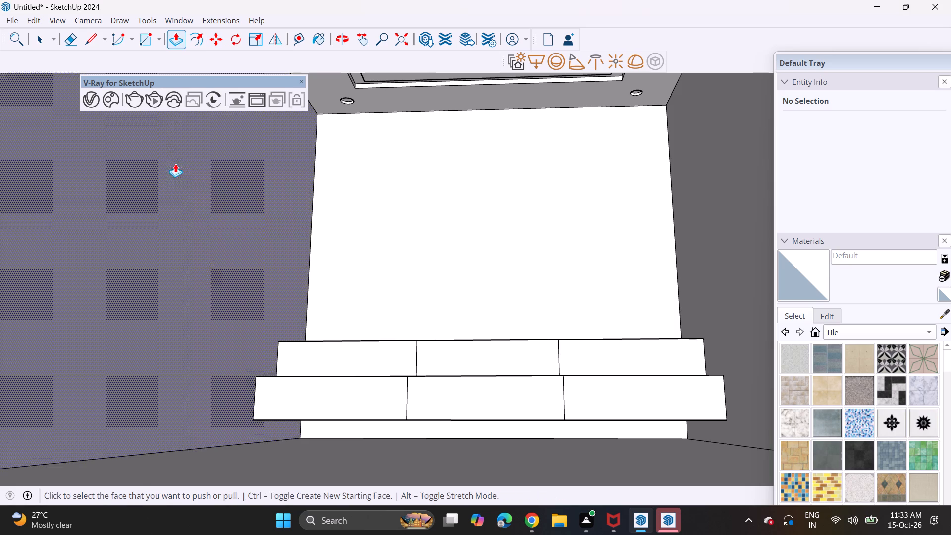
left_click(330, 426)
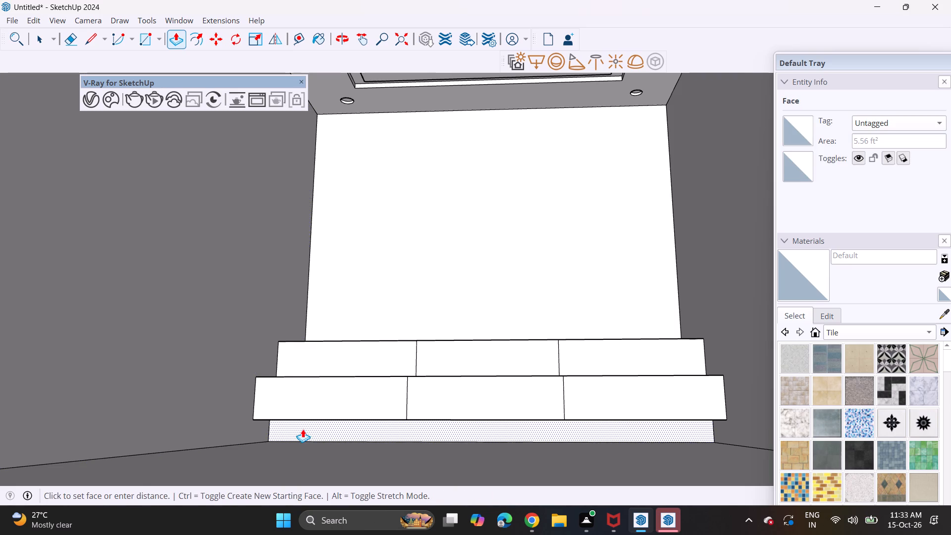
left_click(302, 429)
middle_click_drag(419, 392, 418, 440)
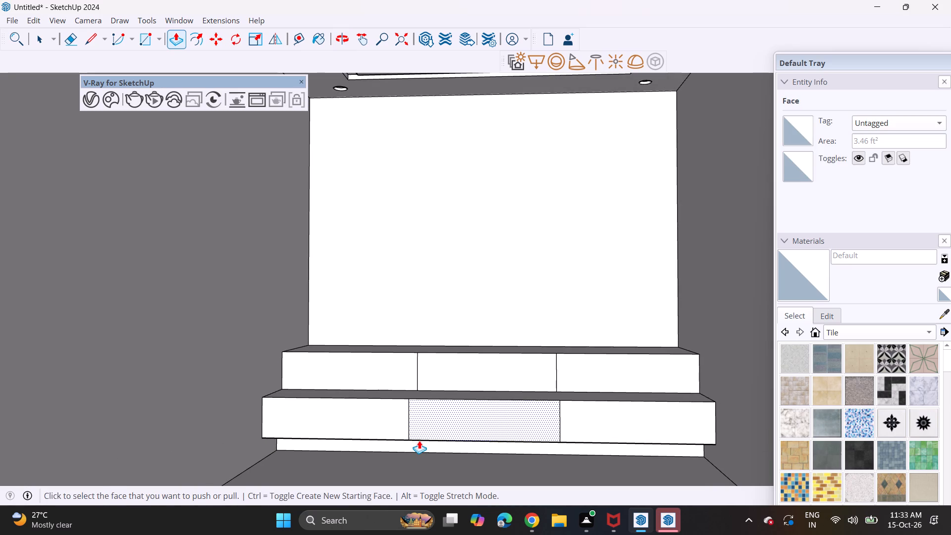
left_click(400, 444)
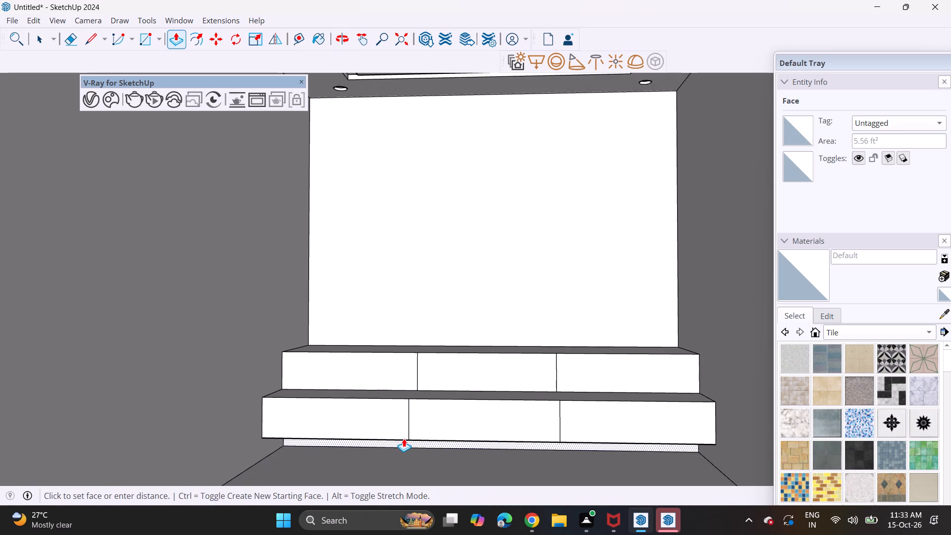
left_click(404, 438)
key("space")
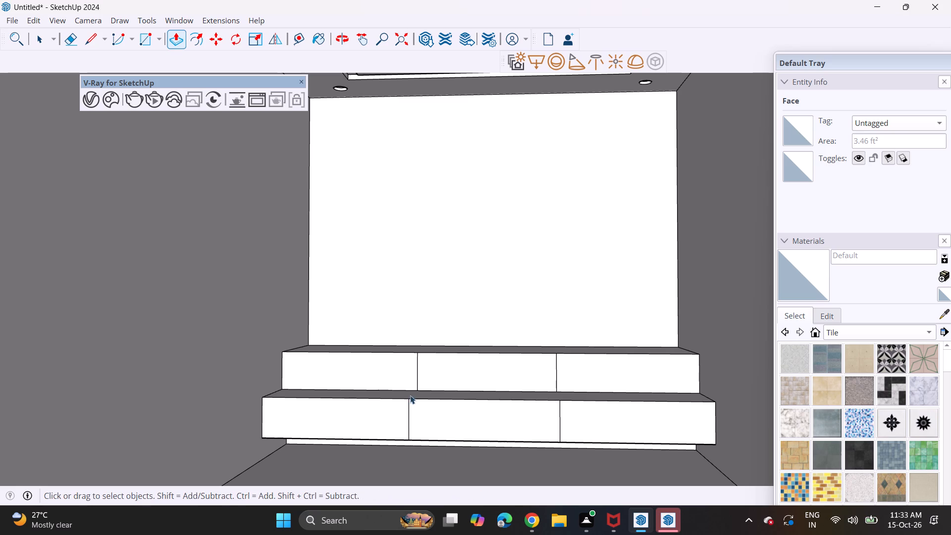
Copy the four vertical divider edges on both tiers sideways by 0.3" to form narrow gap strips between the drawer fronts.
left_click(417, 373)
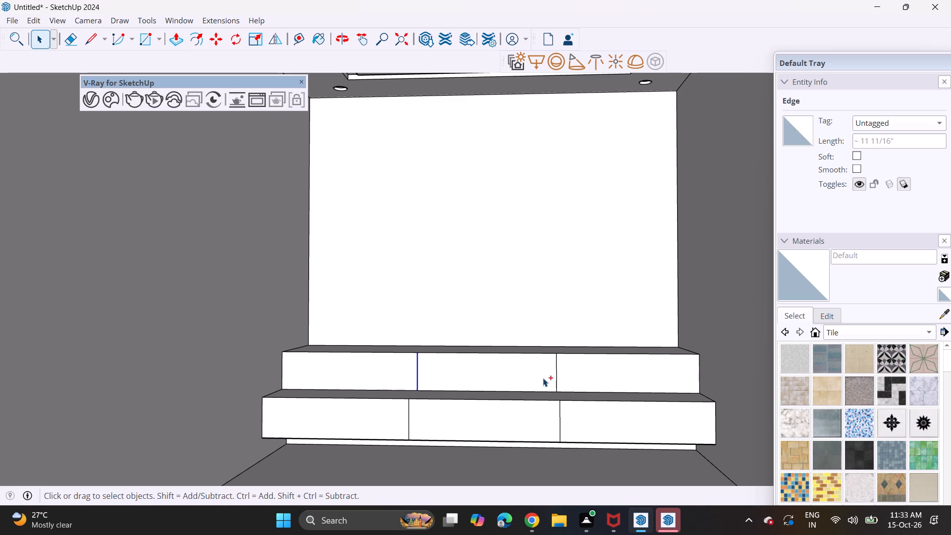
left_click(556, 379, "ctrl")
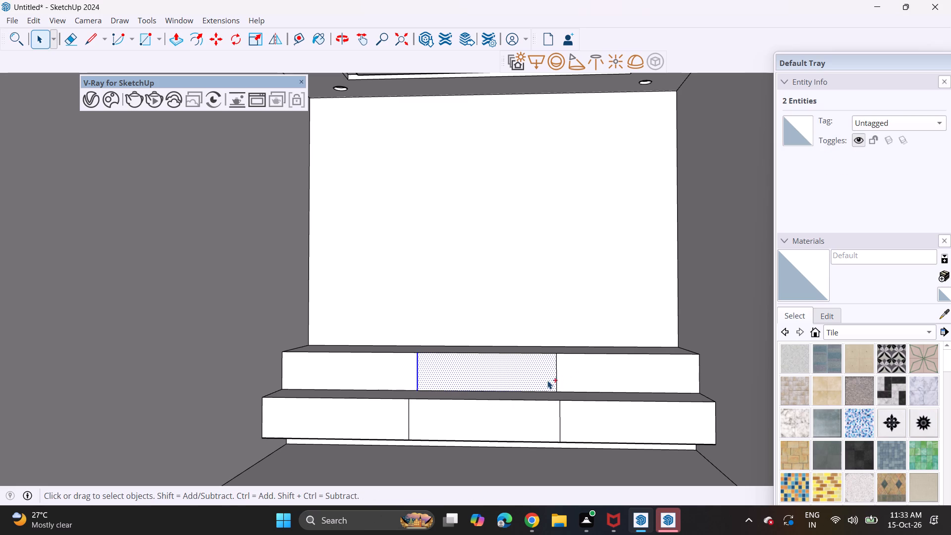
left_click(556, 382, "ctrl")
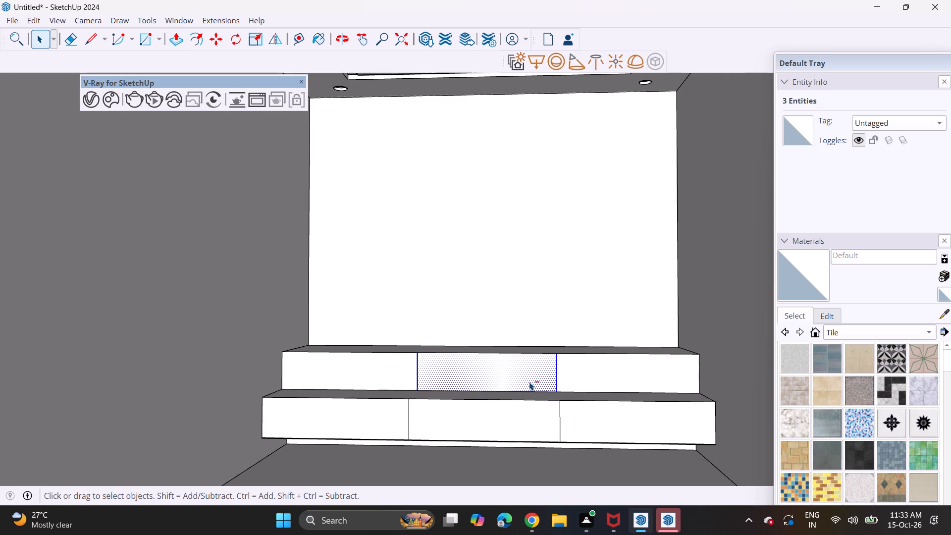
left_click(529, 382, "ctrl+shift")
left_click(409, 423, "ctrl")
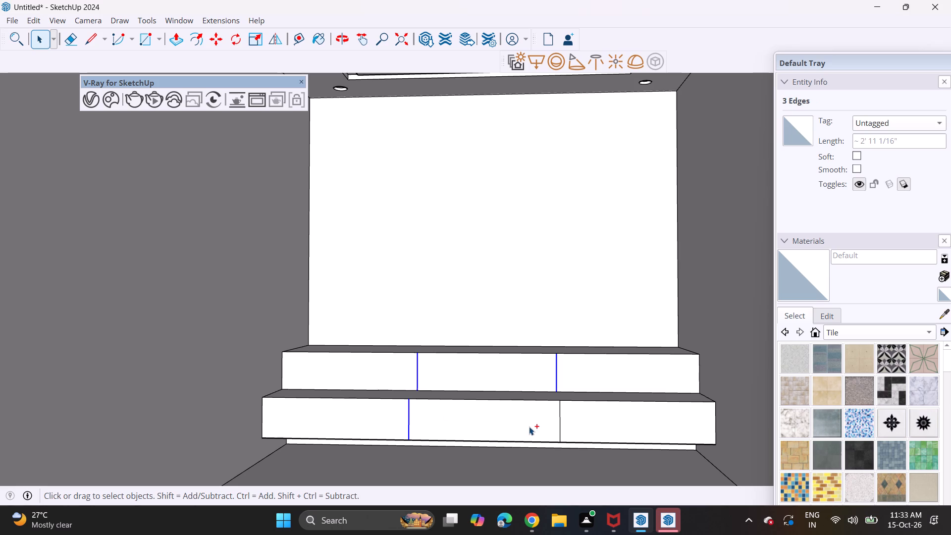
left_click(560, 427, "ctrl")
scroll(426, 437, "up", 2)
key("m")
left_click(400, 443)
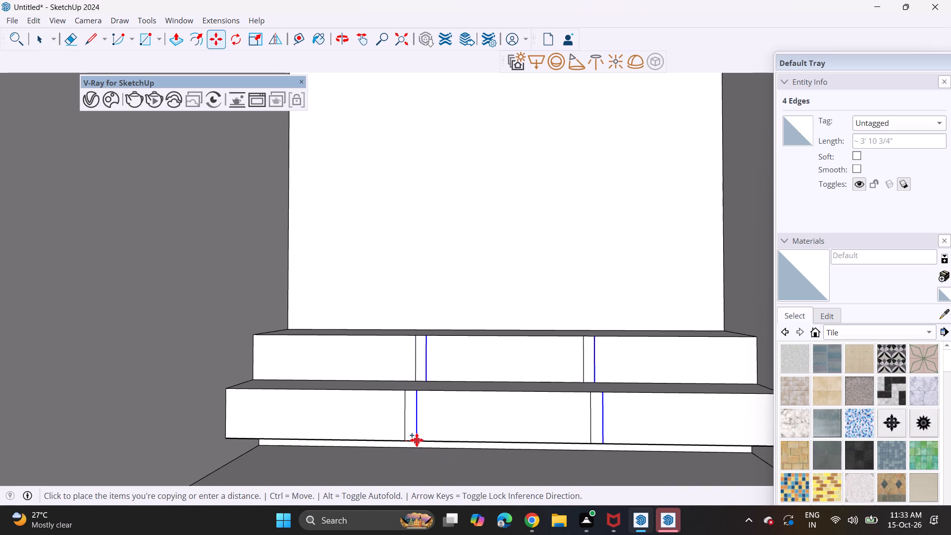
scroll(412, 438, "up", 6)
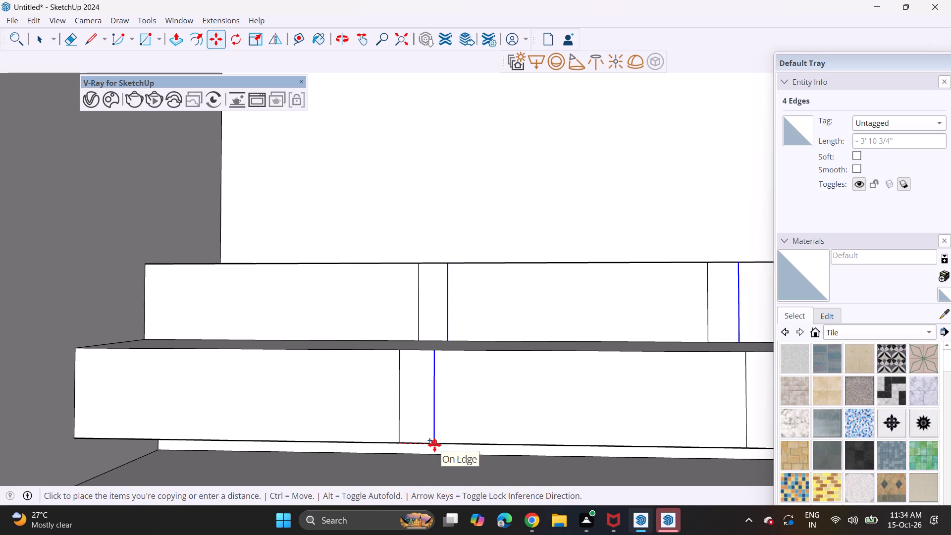
type("0.3")
key("Return")
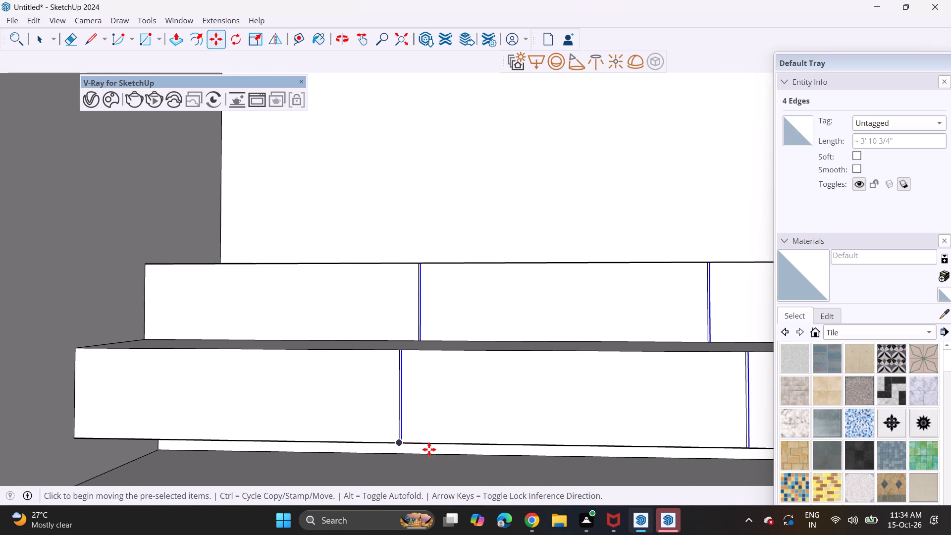
key("space")
left_click(487, 188)
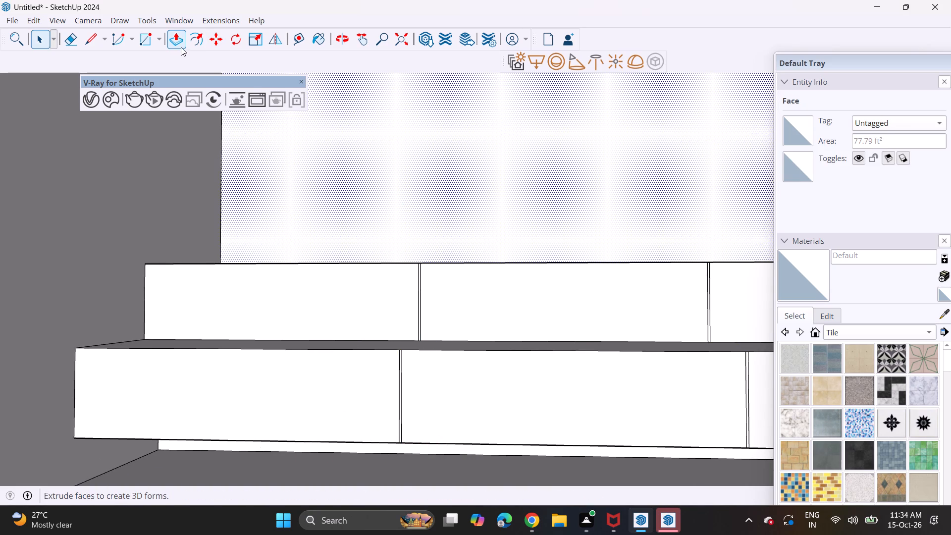
Push the left gap strip on the upper tier inward 0.3" to form a groove between the drawer fronts.
left_click(181, 47)
middle_click_drag(437, 284, 431, 305)
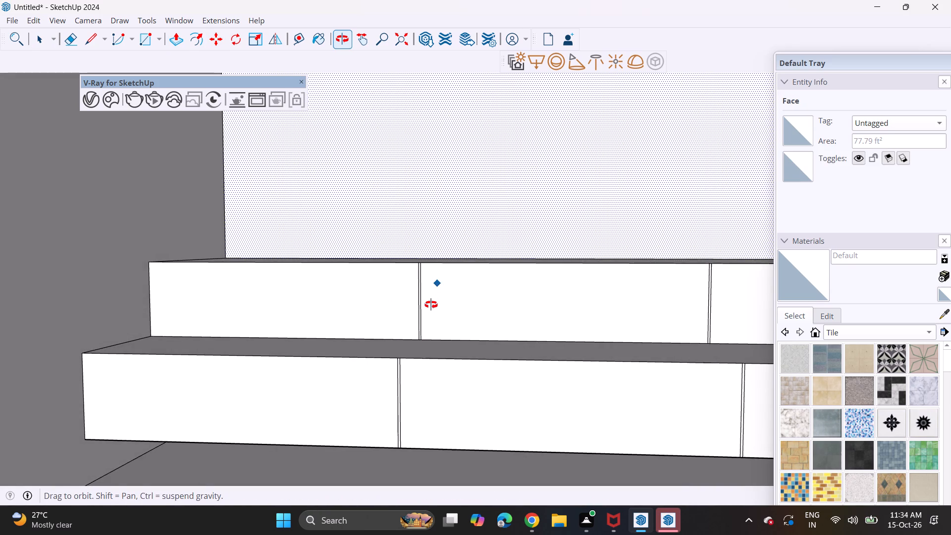
middle_click_drag(431, 305, 423, 352)
scroll(418, 312, "up", 5)
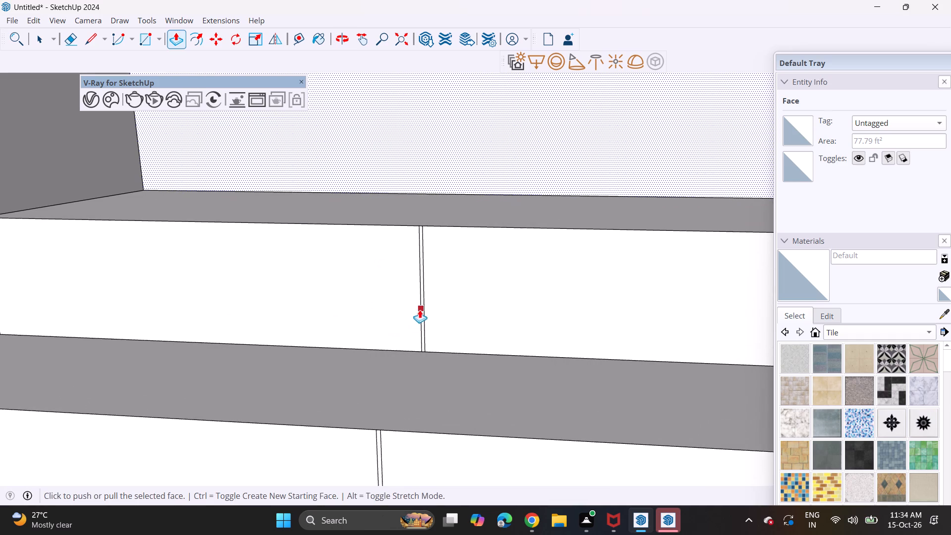
key("Escape")
scroll(416, 313, "up", 4)
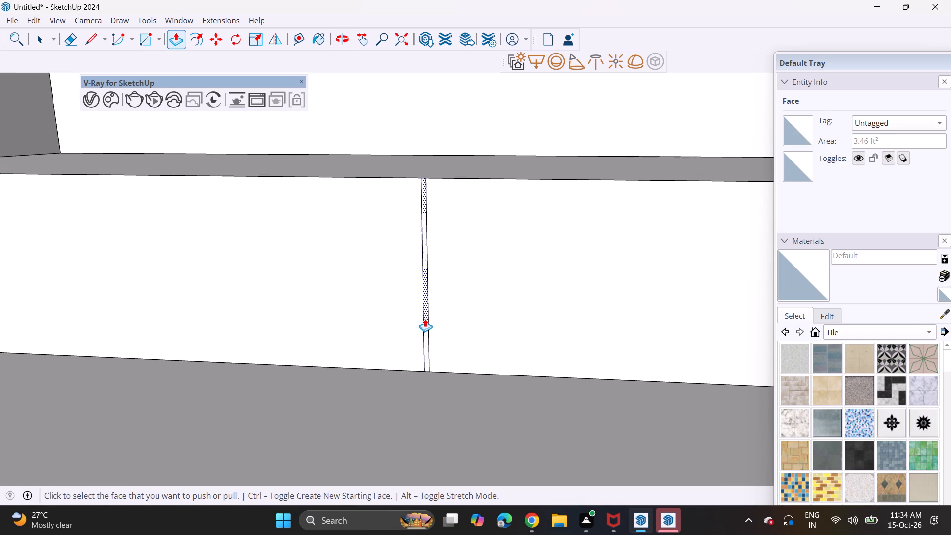
left_click(425, 319)
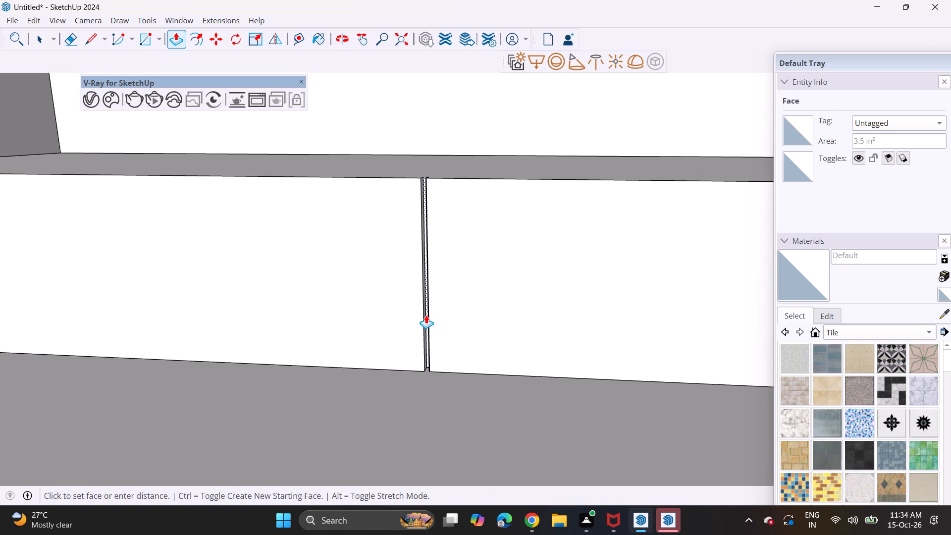
type("0.3")
key("Return")
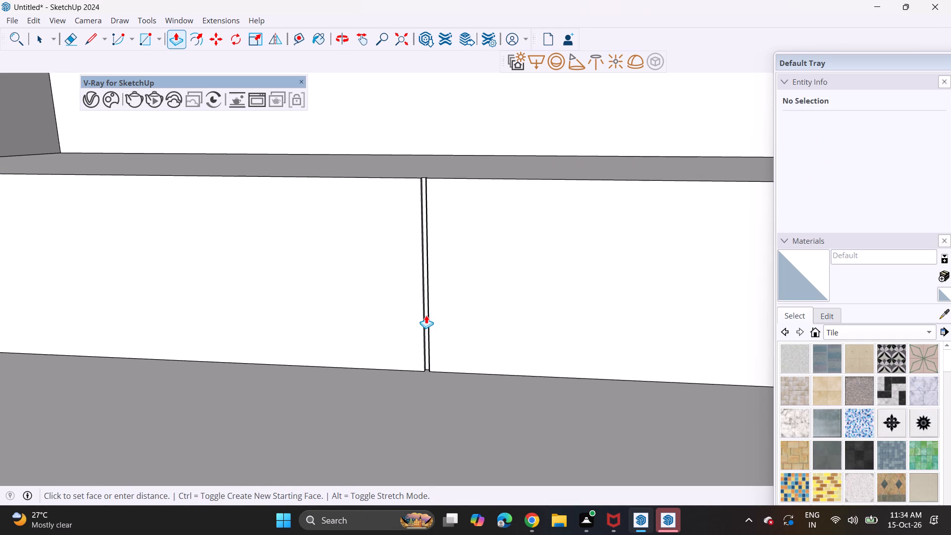
Recess the remaining gap strip on the upper tier and both strips on the lower tier by the same 0.3" depth.
scroll(415, 319, "down", 13)
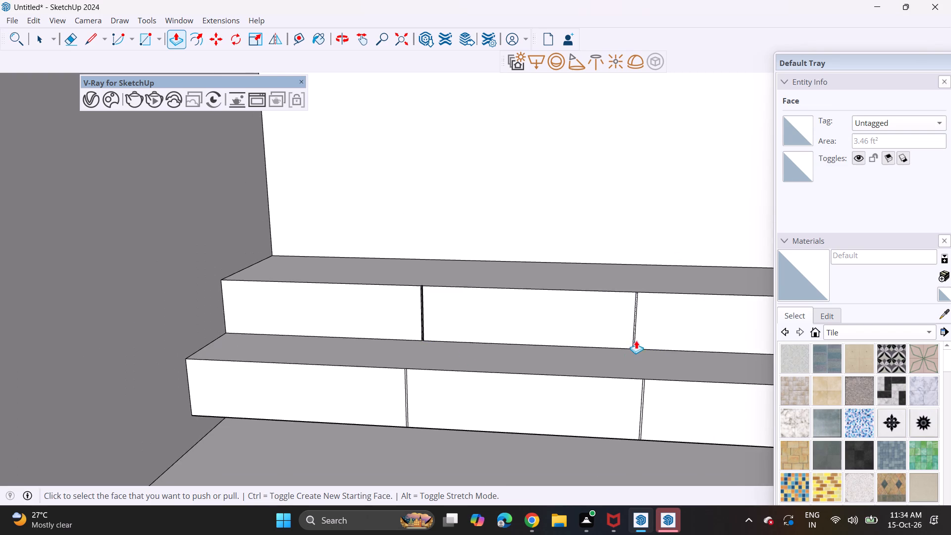
scroll(641, 327, "up", 9)
double_click(624, 333)
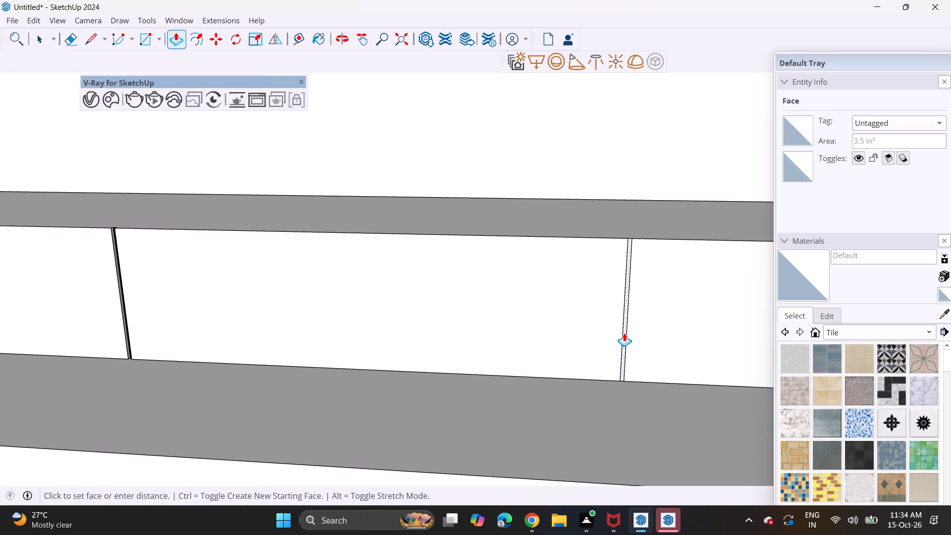
scroll(611, 365, "down", 6)
middle_click_drag(619, 379, 619, 350, "shift")
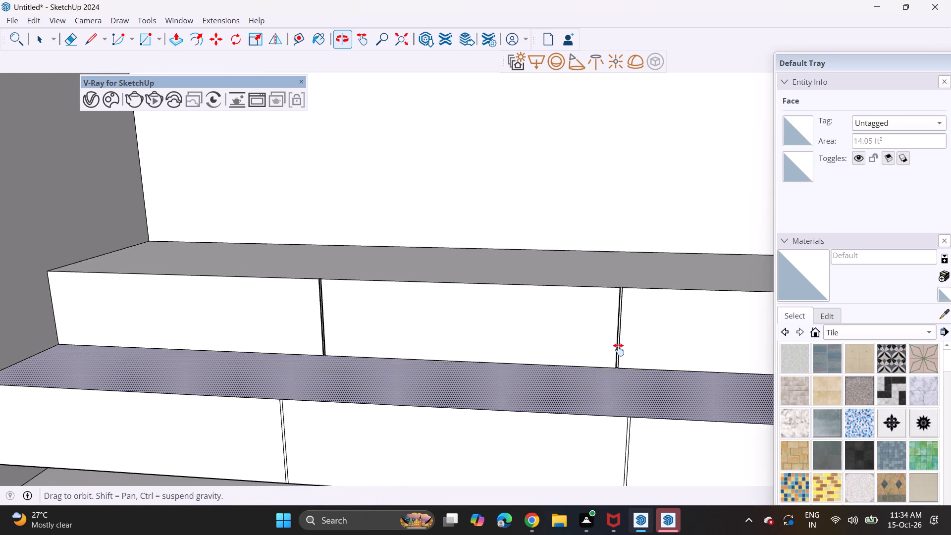
middle_click_drag(619, 350, 619, 267, "shift")
double_click(625, 360)
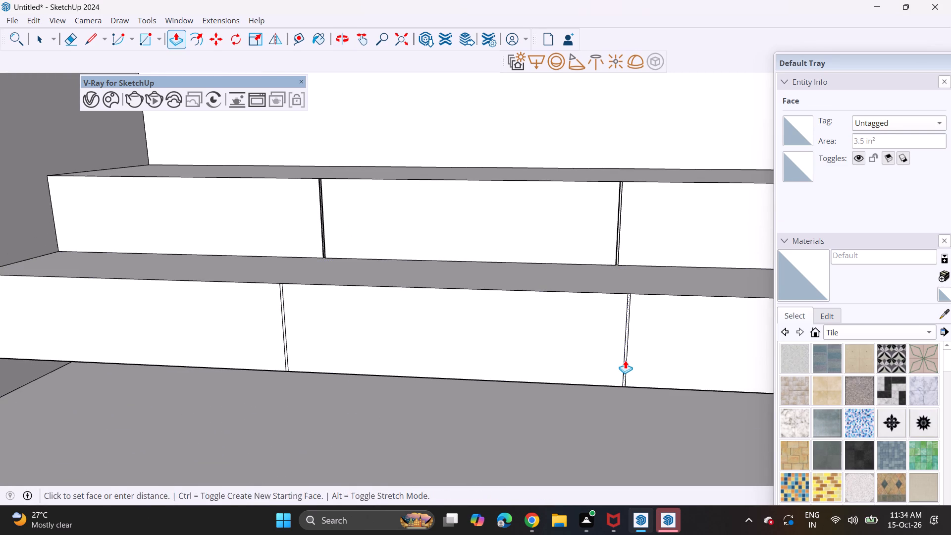
double_click(285, 350)
scroll(387, 372, "down", 3)
middle_click_drag(391, 371, 410, 327)
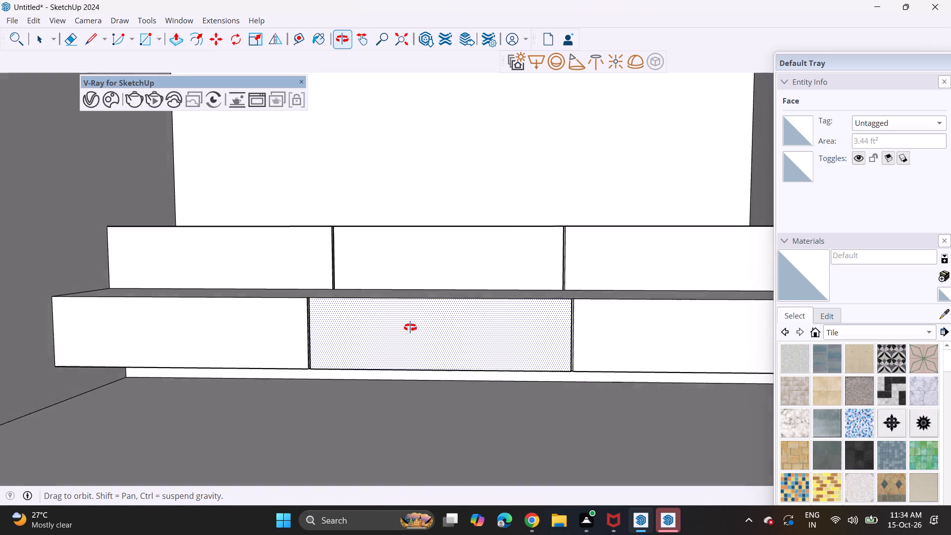
middle_click_drag(410, 327, 418, 326)
scroll(420, 329, "down", 4)
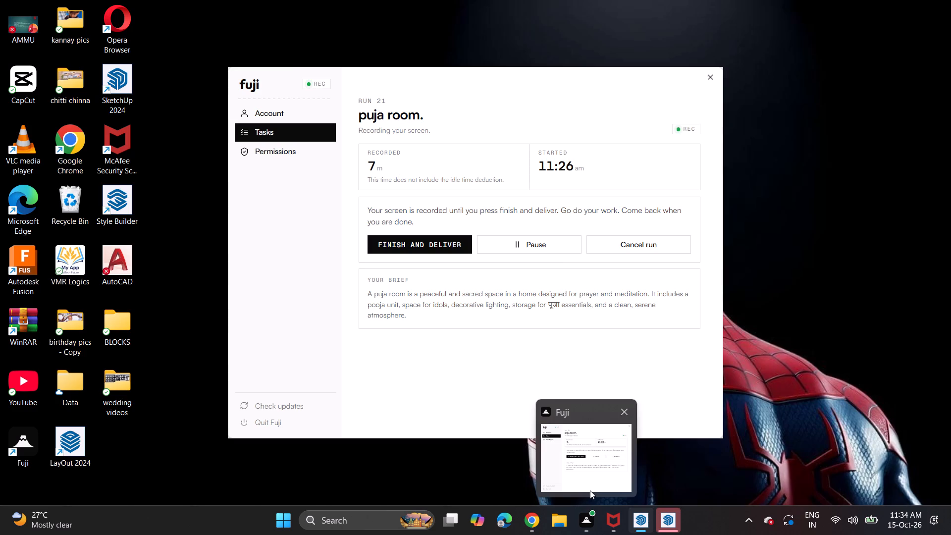
key("space")
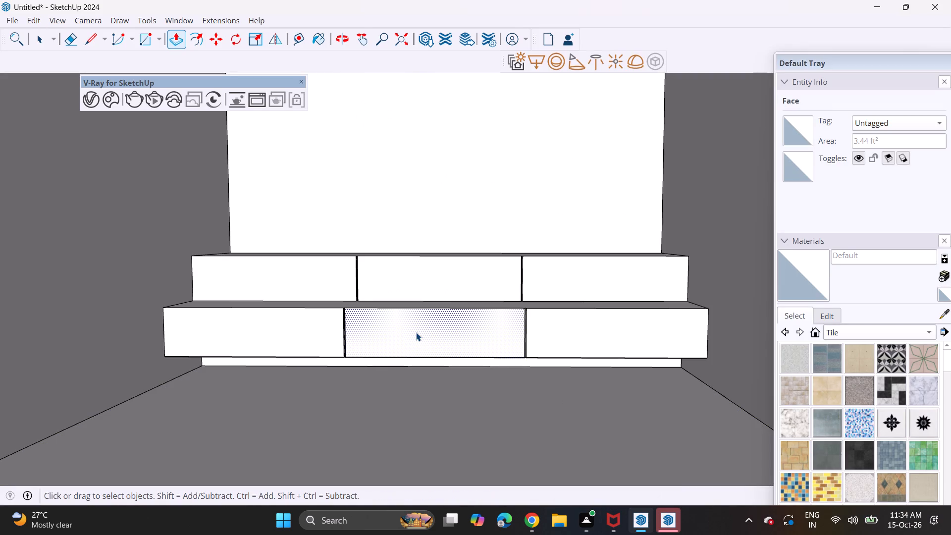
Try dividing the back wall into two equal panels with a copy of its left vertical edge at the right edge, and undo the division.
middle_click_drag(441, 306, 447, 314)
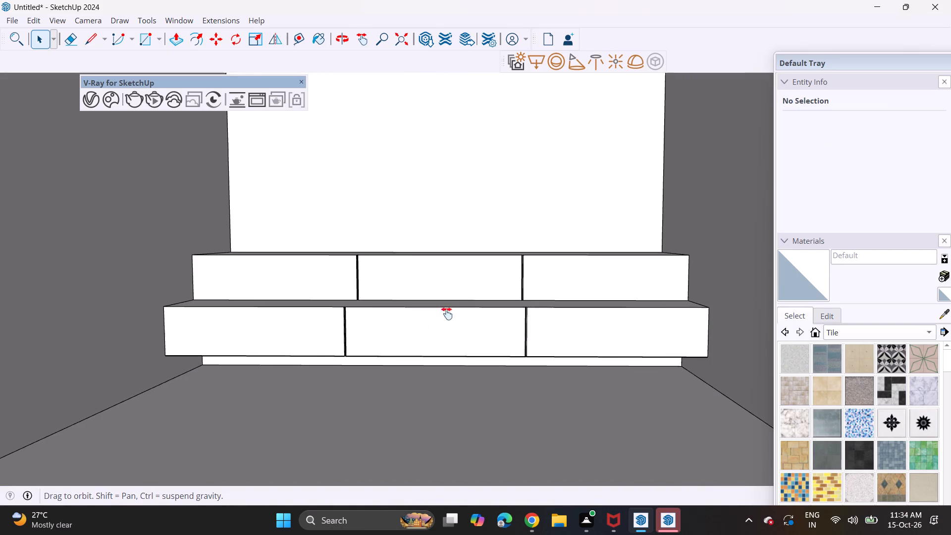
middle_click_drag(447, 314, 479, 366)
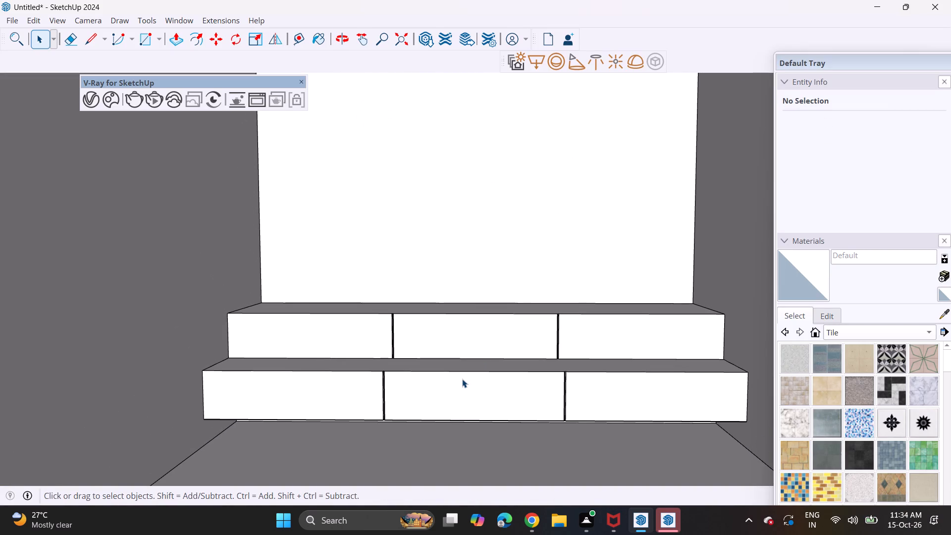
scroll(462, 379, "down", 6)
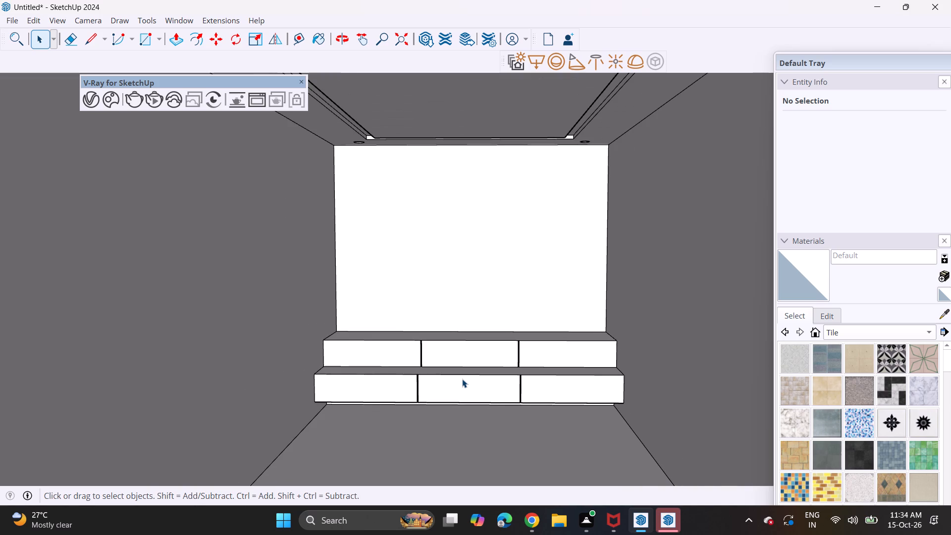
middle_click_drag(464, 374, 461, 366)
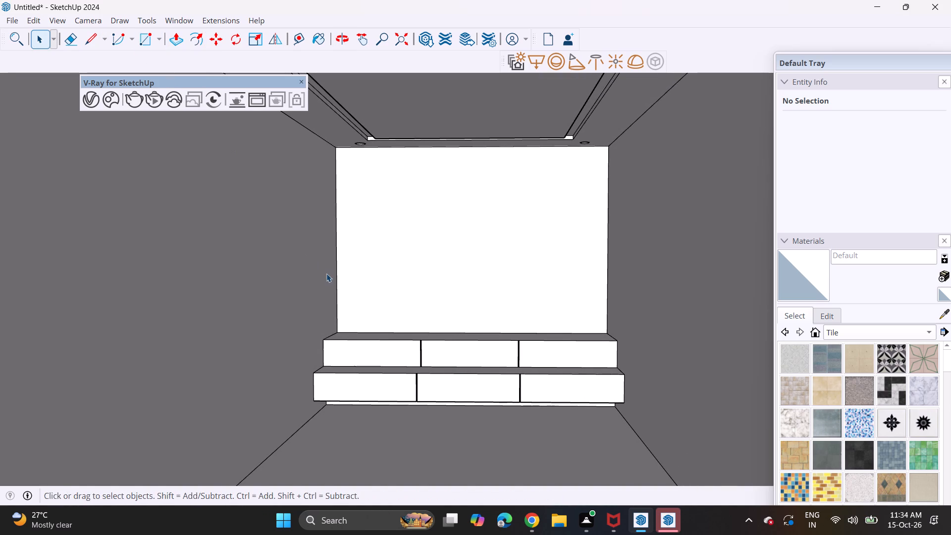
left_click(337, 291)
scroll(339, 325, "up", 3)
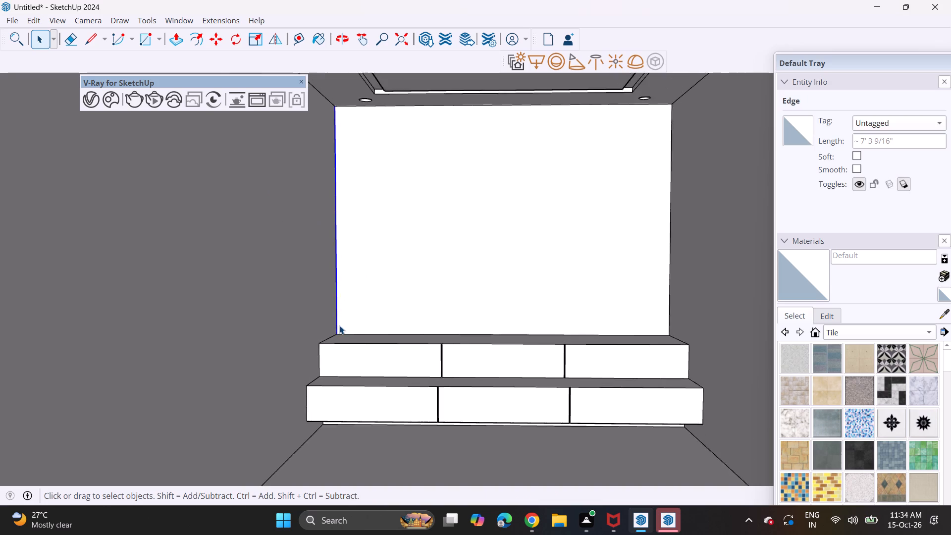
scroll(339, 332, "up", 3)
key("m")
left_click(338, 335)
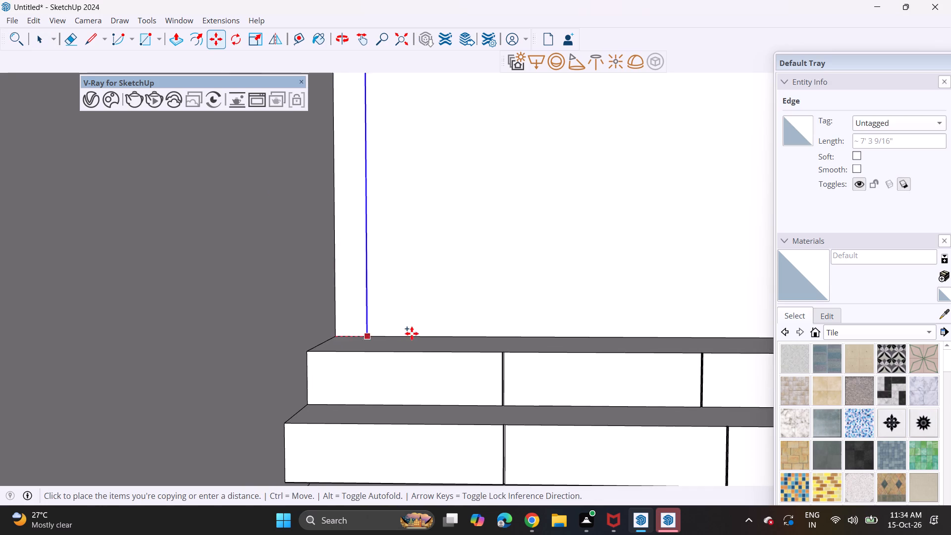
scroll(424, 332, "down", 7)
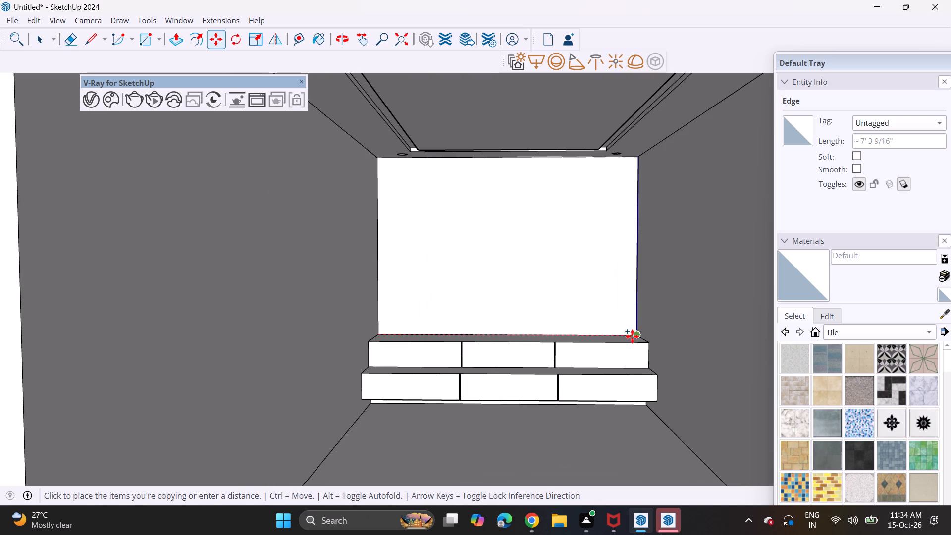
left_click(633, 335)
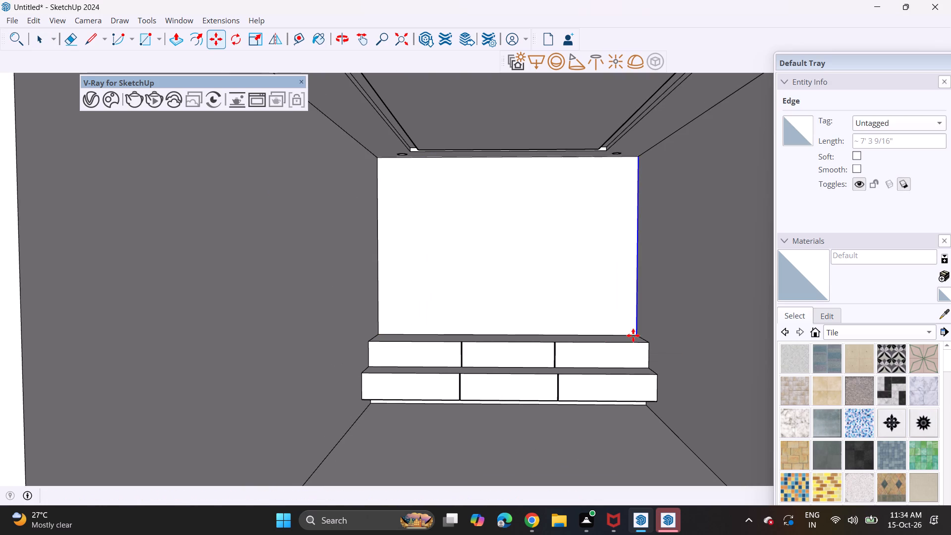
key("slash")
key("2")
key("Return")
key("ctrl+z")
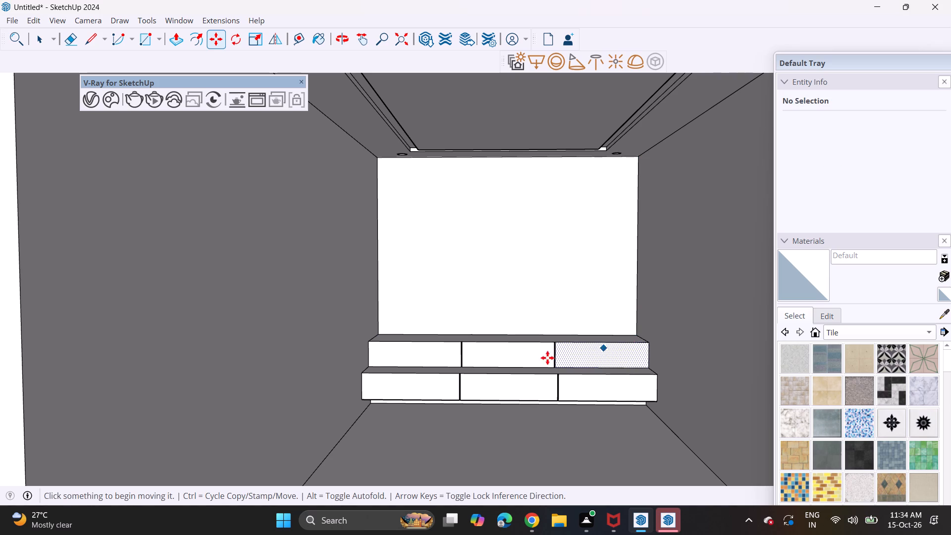
Copy the back wall's left vertical edge to its right edge and divide the spacing by 3 to form three equal vertical panels.
key("space")
left_click(378, 296)
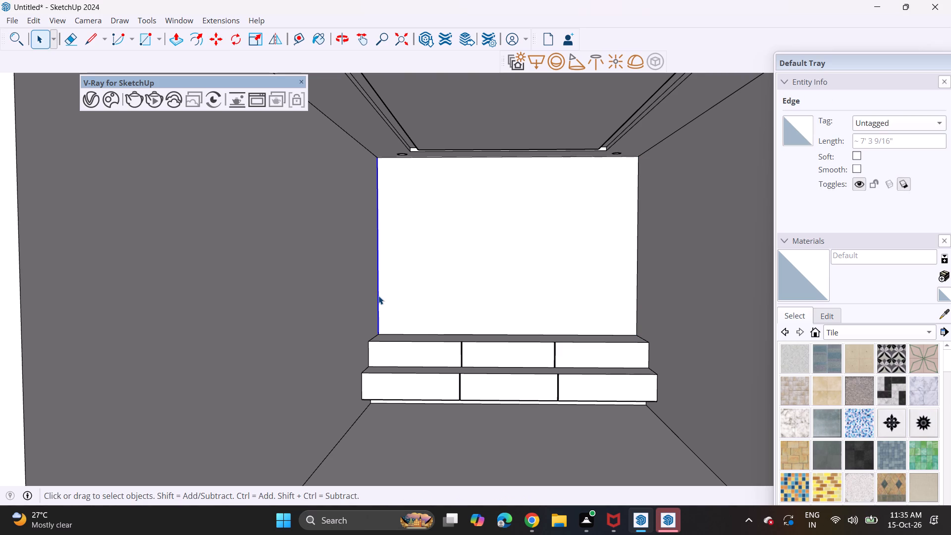
key("m")
left_click(379, 334)
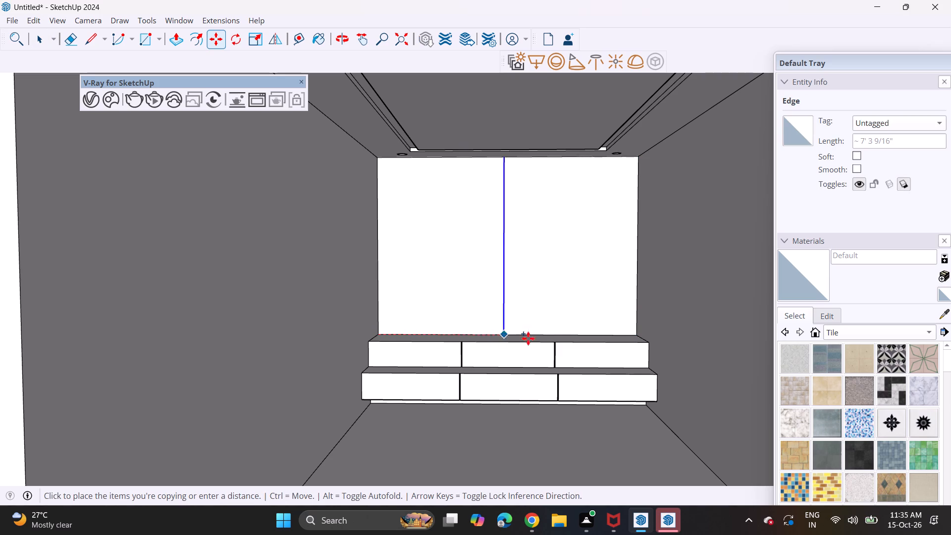
left_click(643, 338)
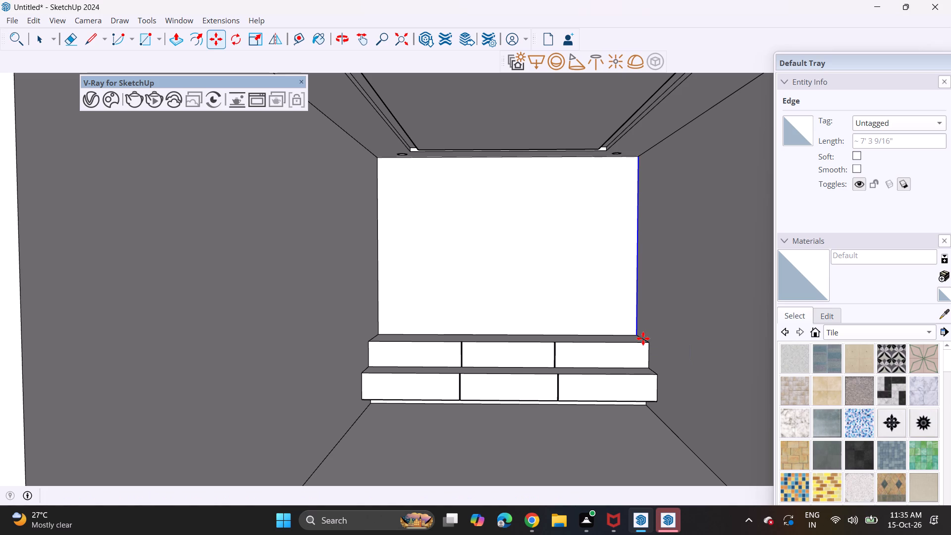
type("/3")
key("Return")
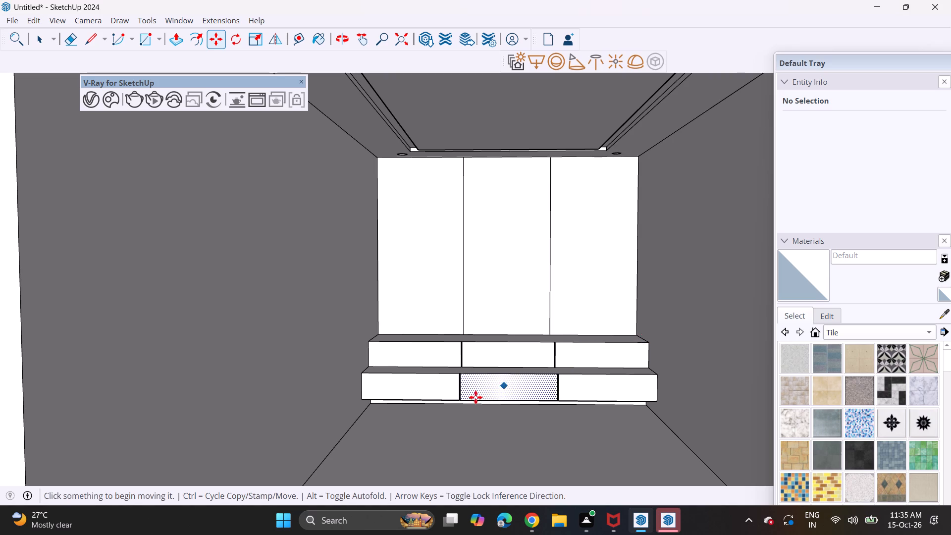
Draw a circle of about 15 in² on the ceiling border above the middle wall panel, midway between the two existing spotlight recesses.
scroll(496, 160, "up", 2)
middle_click_drag(502, 160, 505, 102)
scroll(502, 160, "up", 5)
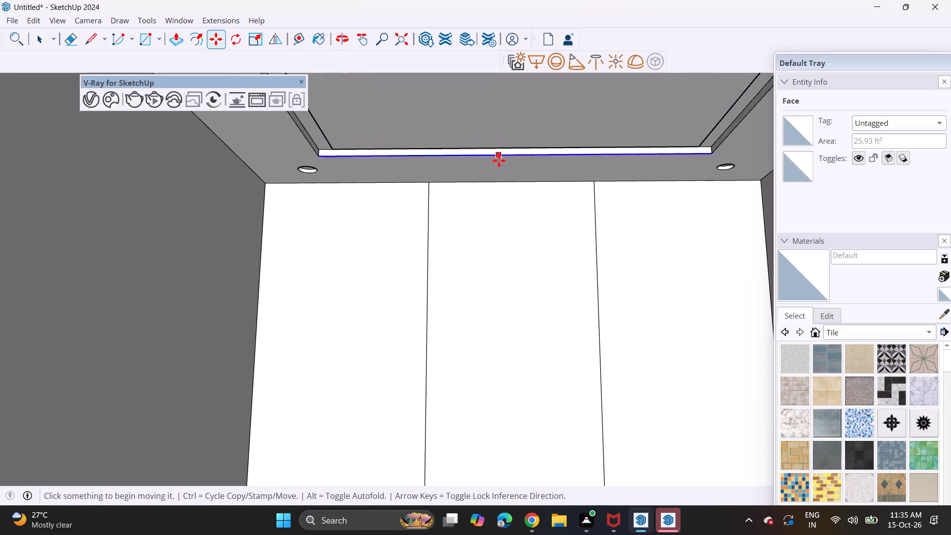
scroll(497, 174, "up", 3)
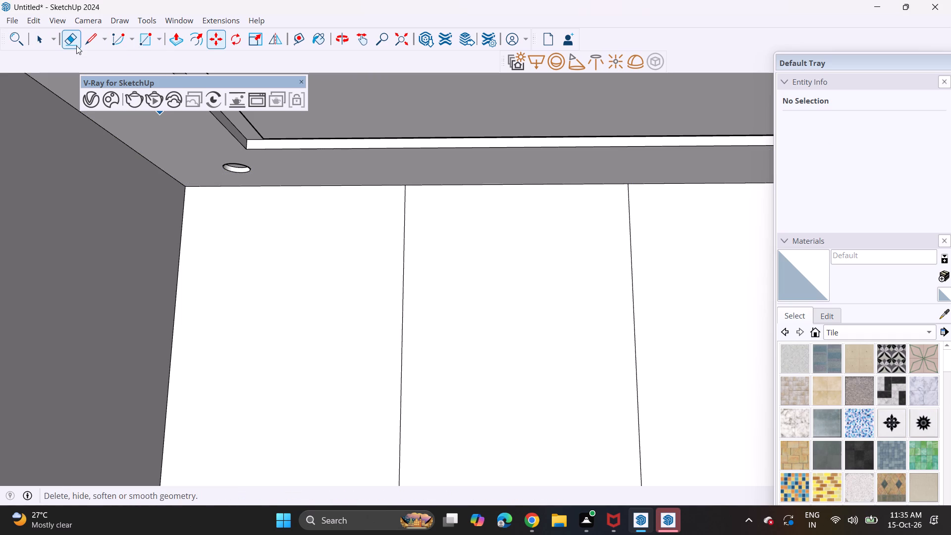
left_click(129, 41)
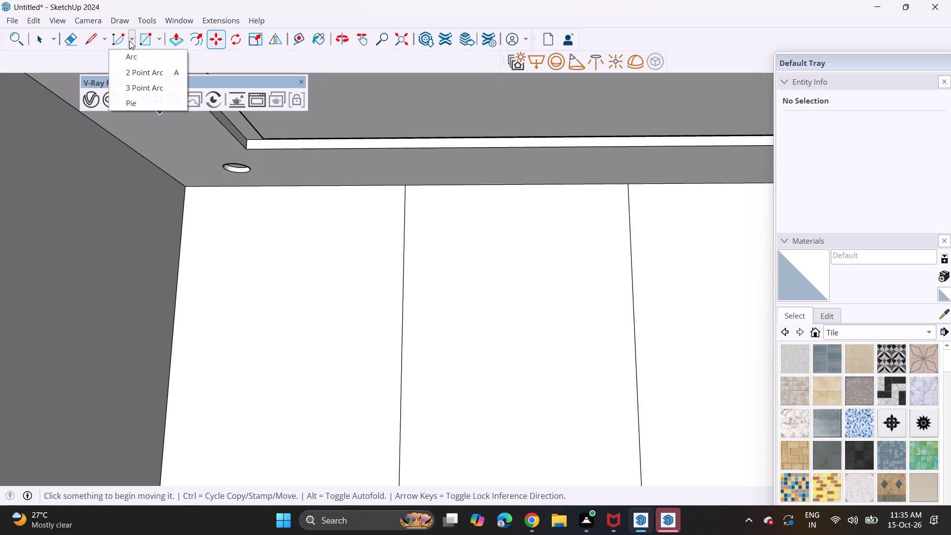
left_click(159, 37)
left_click(162, 91)
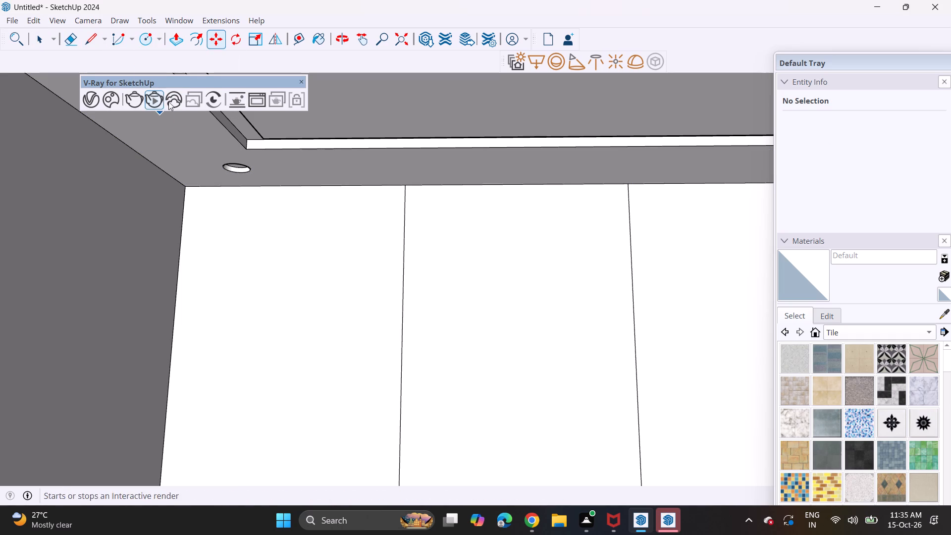
middle_click_drag(515, 170, 490, 176)
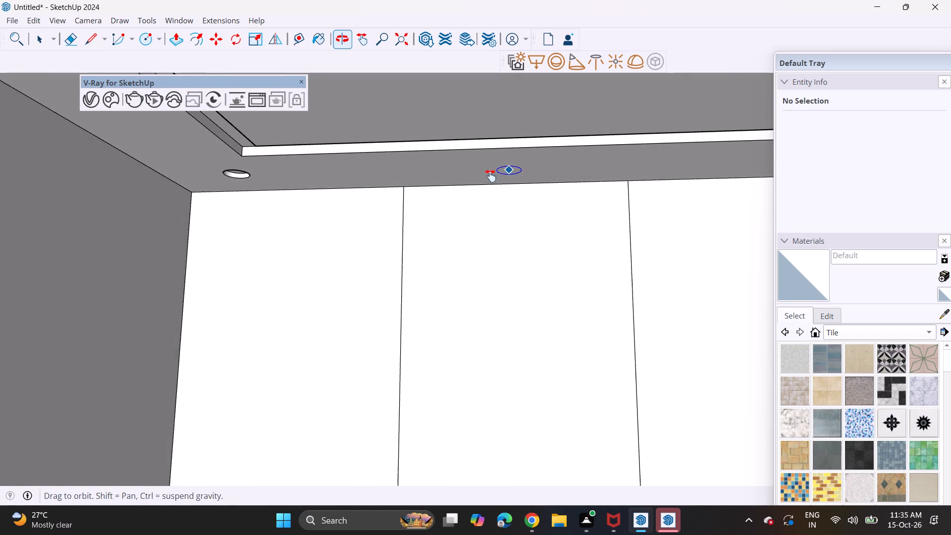
middle_click_drag(490, 176, 395, 160)
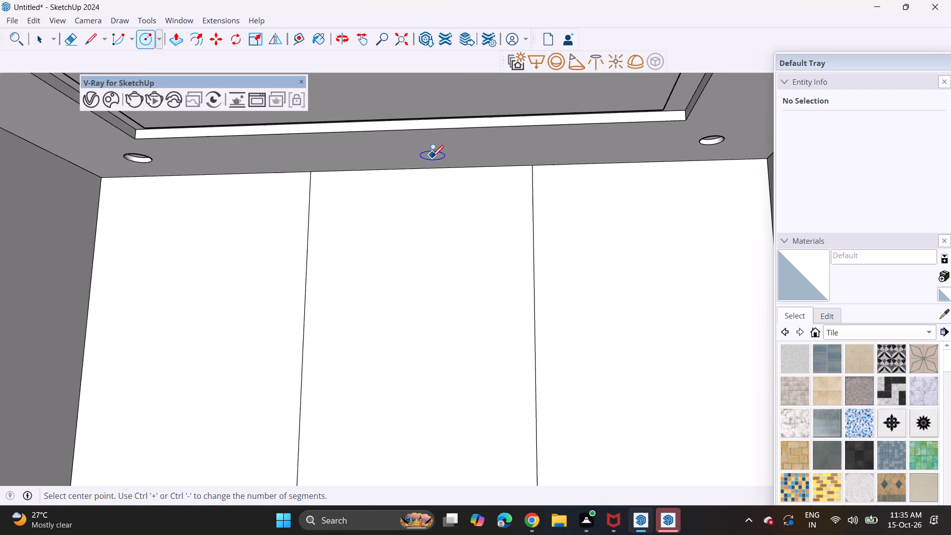
left_click(430, 151)
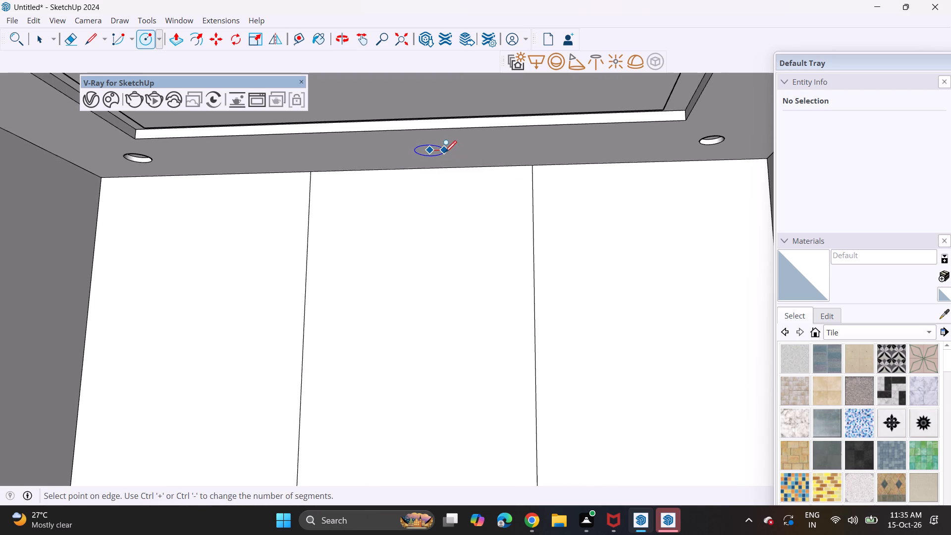
left_click(442, 152)
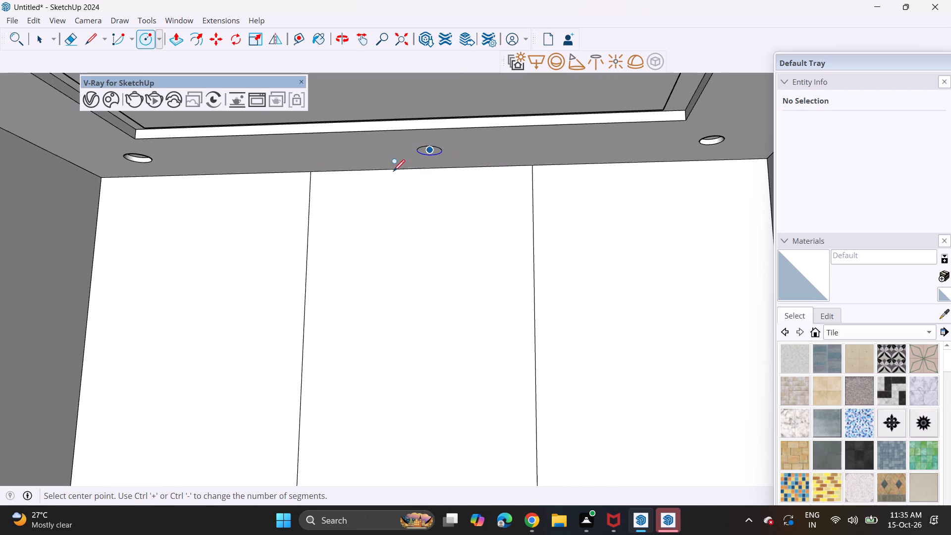
Push the new middle circle up into the ceiling to form a third spotlight recess.
left_click(172, 37)
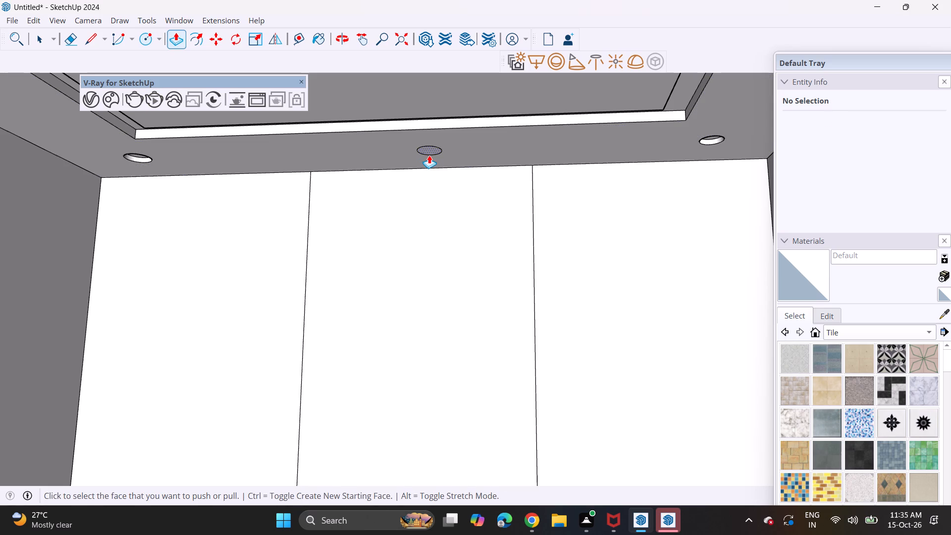
double_click(429, 155)
left_click(431, 149)
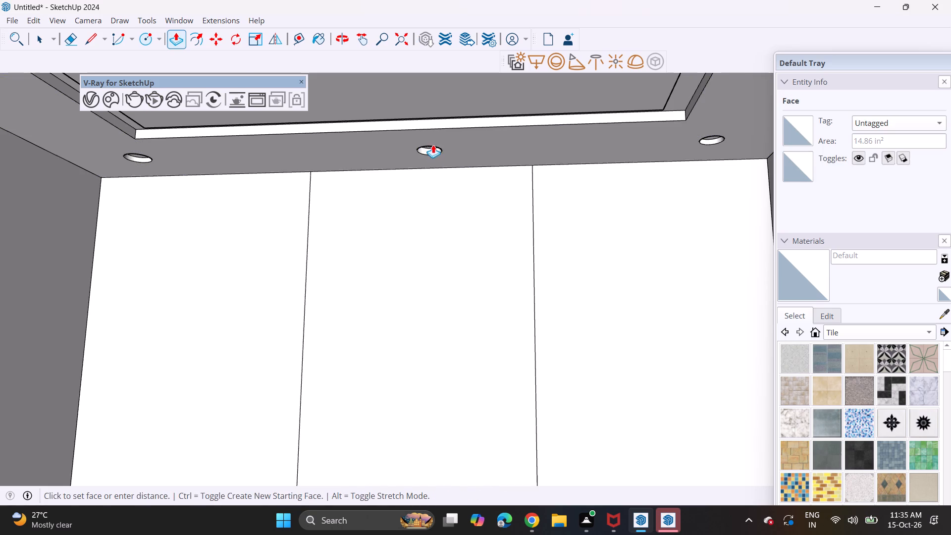
left_click(435, 145)
Copy the top edge of the back wall's right panel down to its bottom and divide the spacing by 4 for four equal sections.
scroll(416, 192, "down", 3)
middle_click_drag(421, 196, 424, 196)
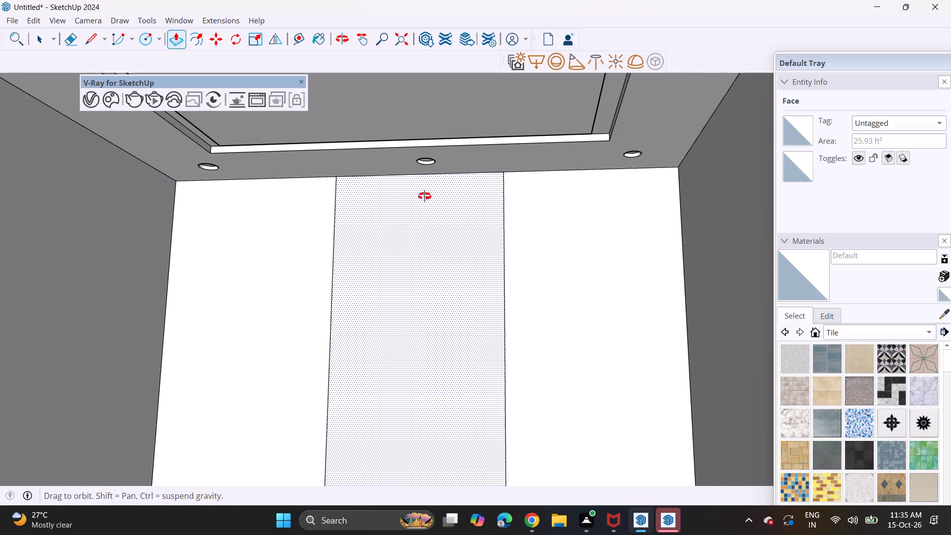
middle_click_drag(424, 196, 457, 187)
scroll(457, 187, "down", 6)
middle_click_drag(457, 187, 457, 207)
scroll(452, 203, "down", 2)
key("space")
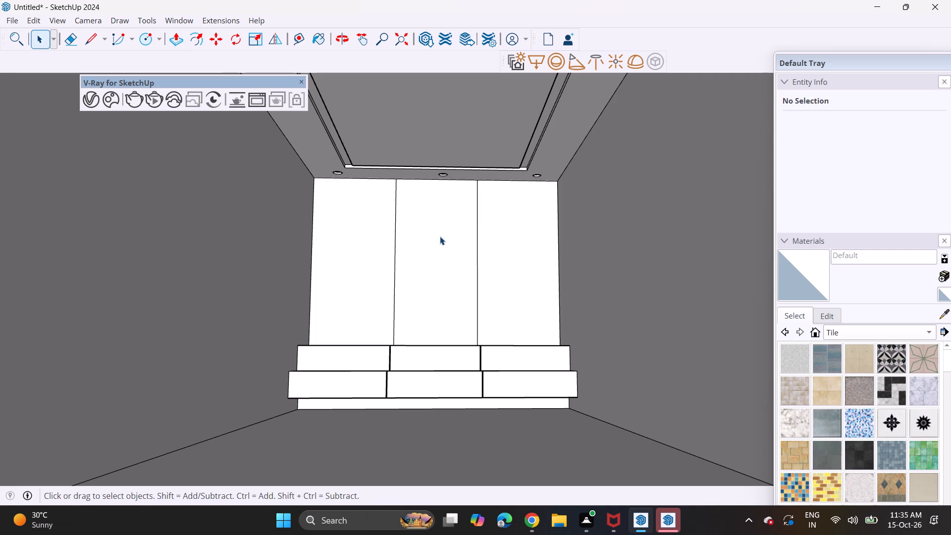
middle_click_drag(469, 220, 469, 247)
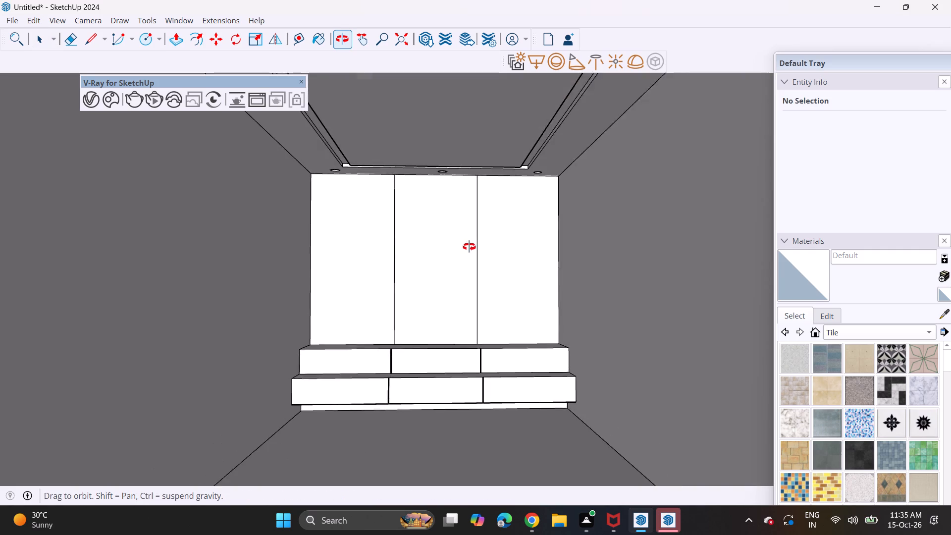
middle_click_drag(469, 247, 468, 246)
scroll(500, 179, "up", 2)
left_click(501, 176)
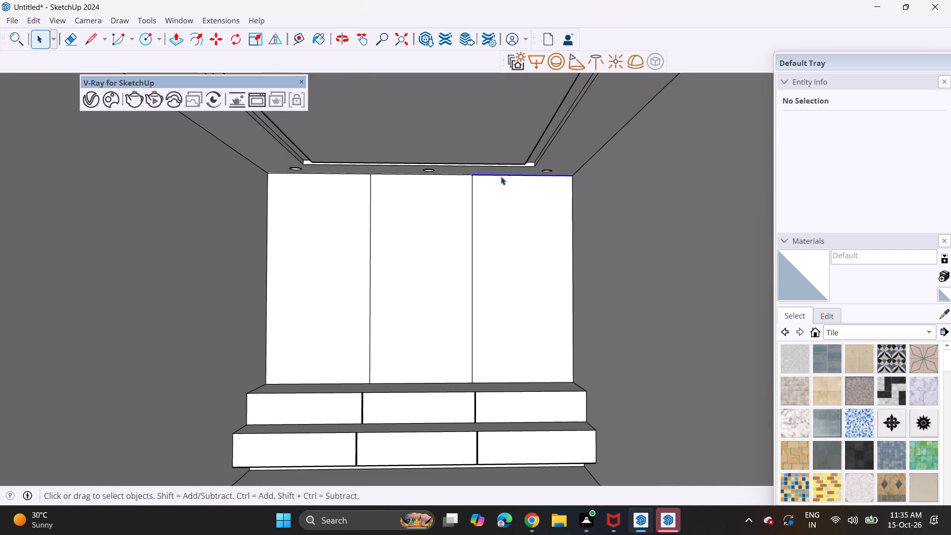
key("m")
left_click(471, 175)
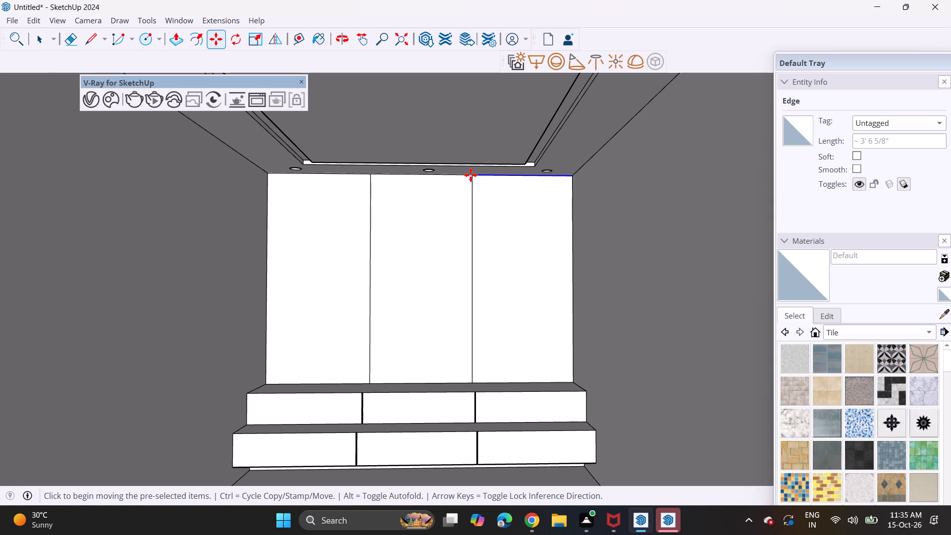
middle_click_drag(476, 223, 479, 305)
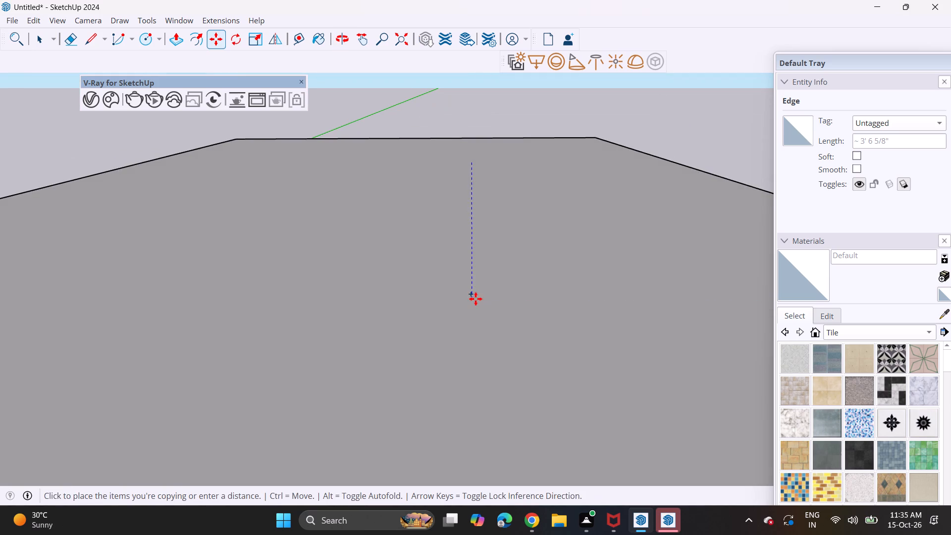
middle_click_drag(475, 299, 456, 86, "shift")
middle_click_drag(441, 311, 441, 136, "shift")
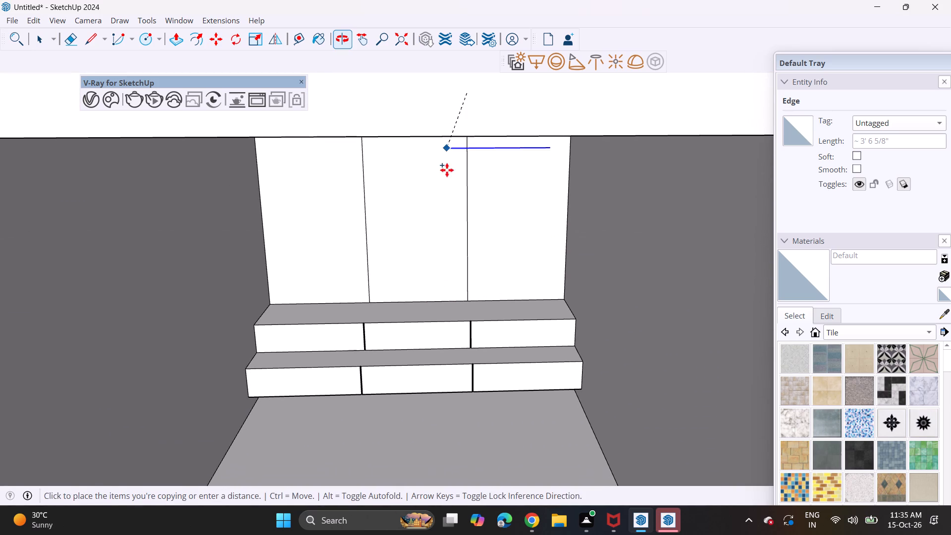
middle_click_drag(474, 310, 467, 262)
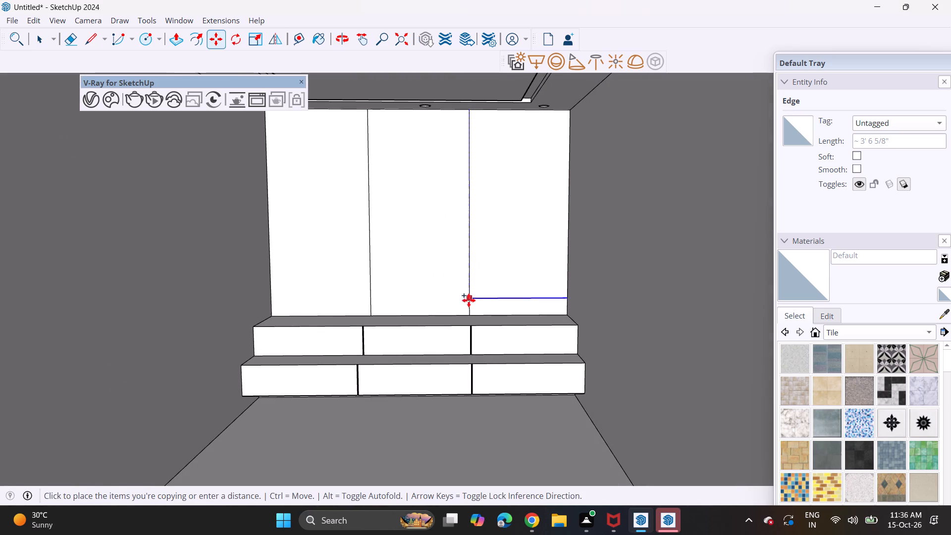
left_click(472, 312)
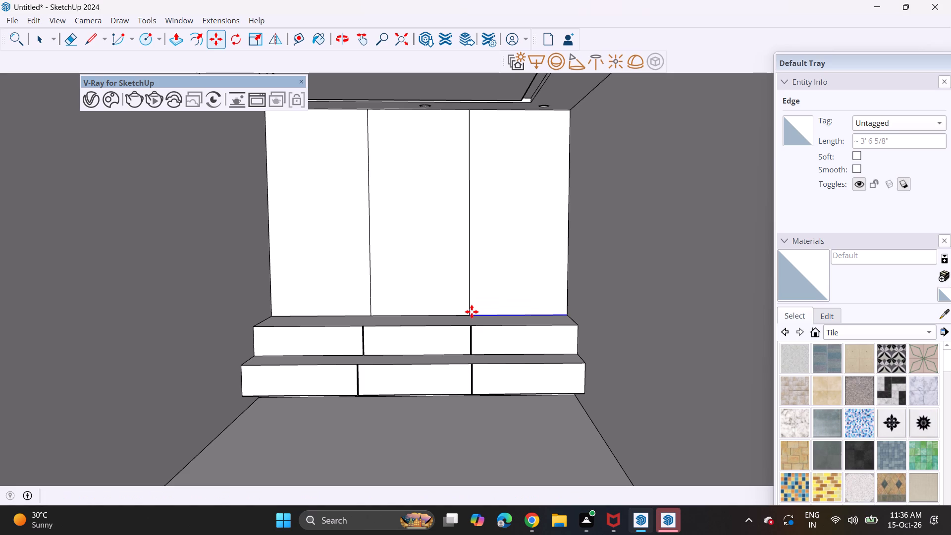
key("slash")
key("4")
key("Return")
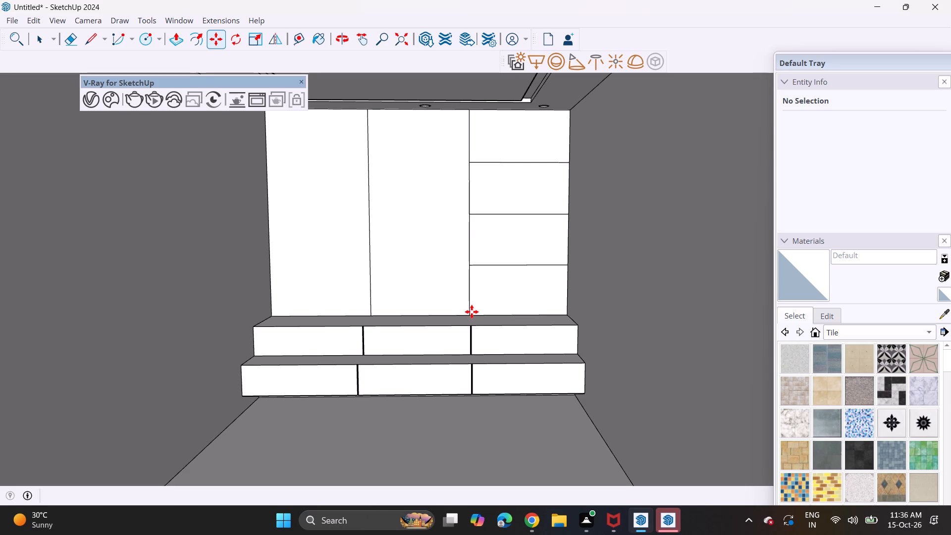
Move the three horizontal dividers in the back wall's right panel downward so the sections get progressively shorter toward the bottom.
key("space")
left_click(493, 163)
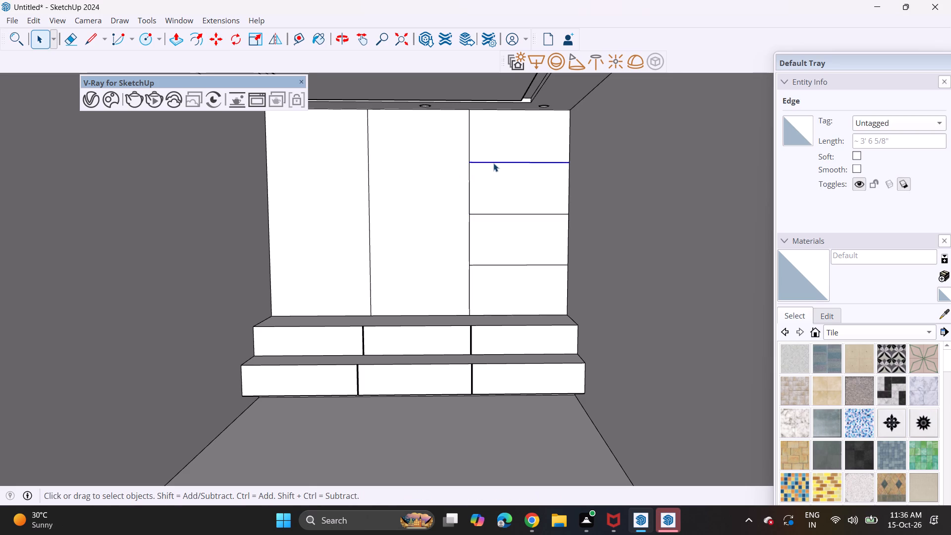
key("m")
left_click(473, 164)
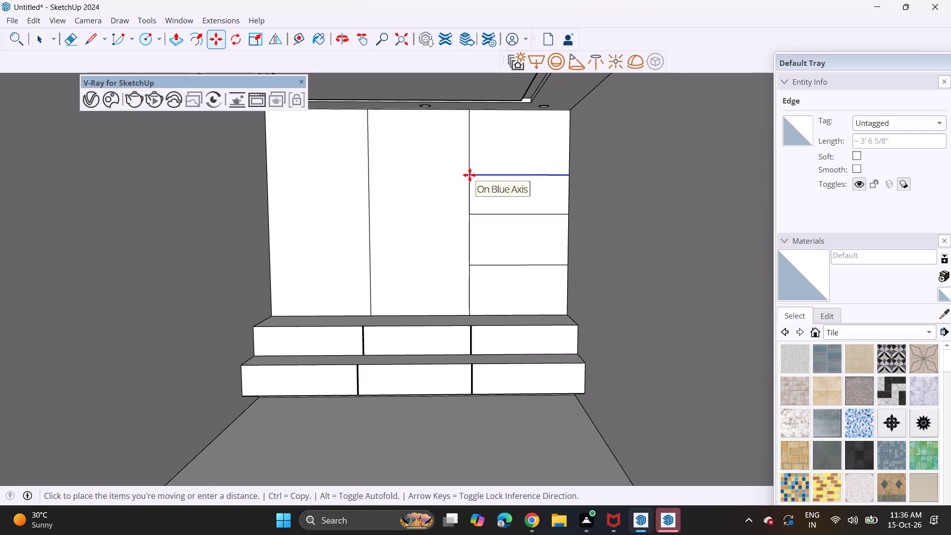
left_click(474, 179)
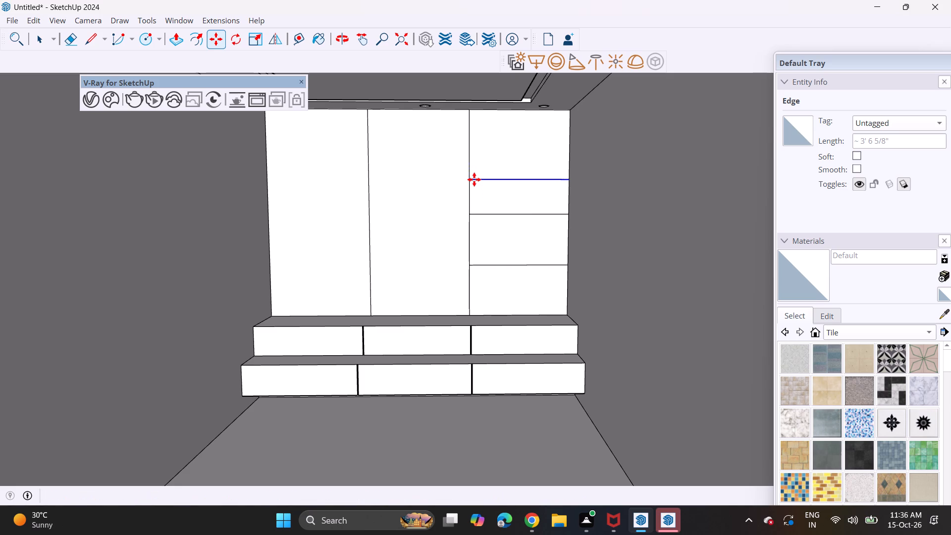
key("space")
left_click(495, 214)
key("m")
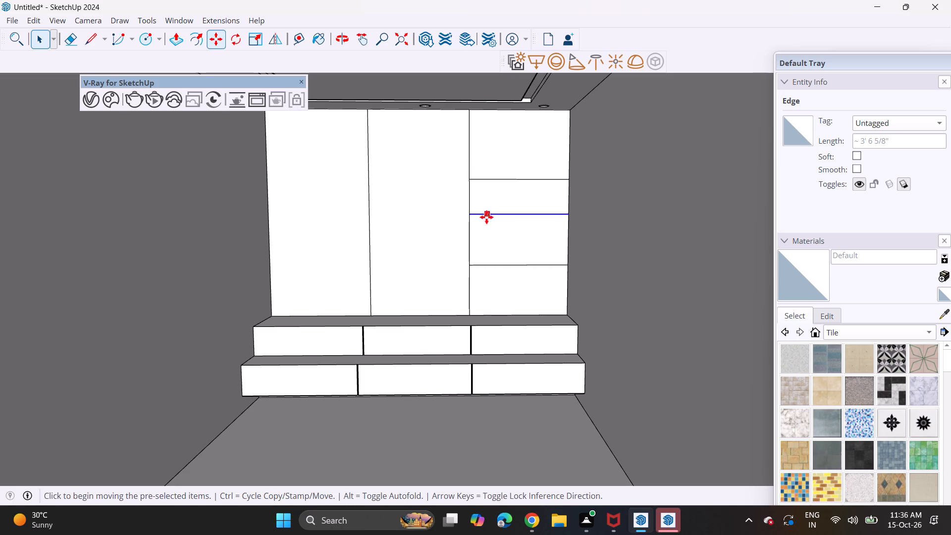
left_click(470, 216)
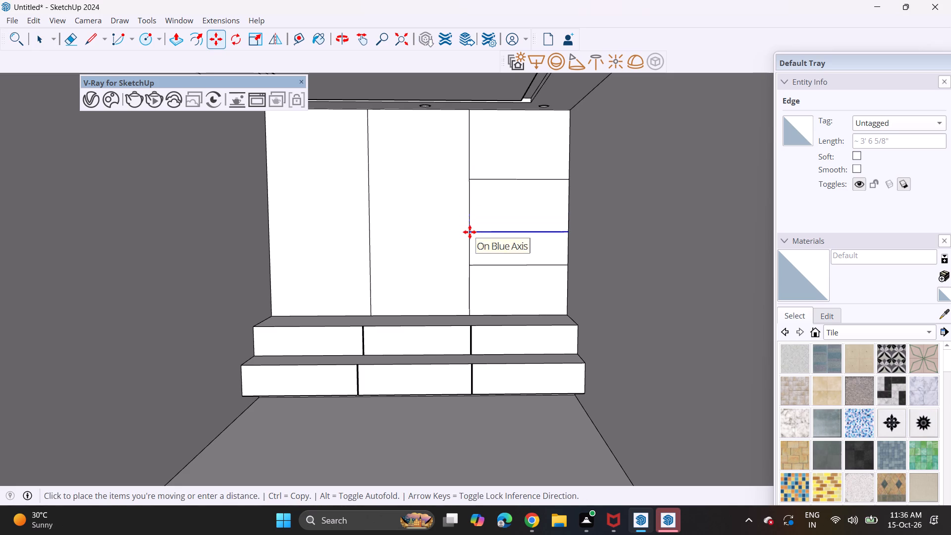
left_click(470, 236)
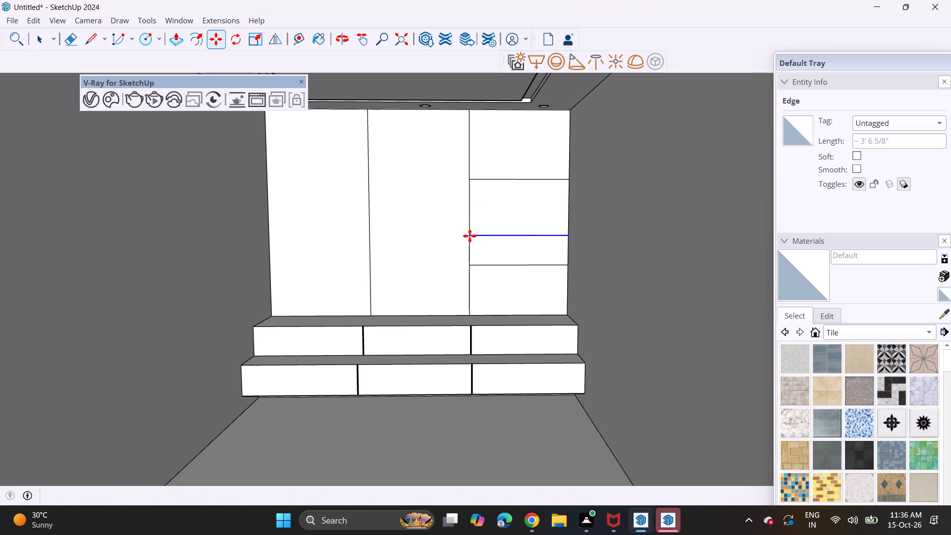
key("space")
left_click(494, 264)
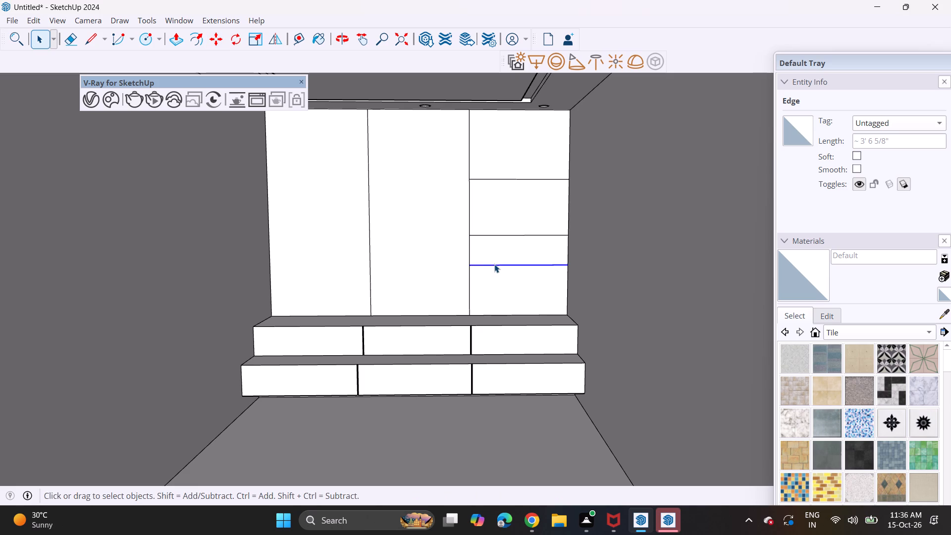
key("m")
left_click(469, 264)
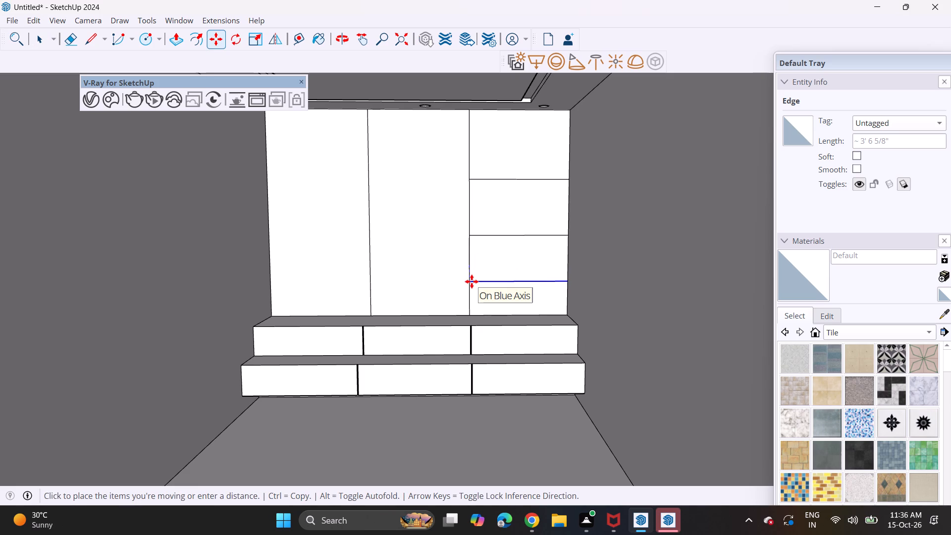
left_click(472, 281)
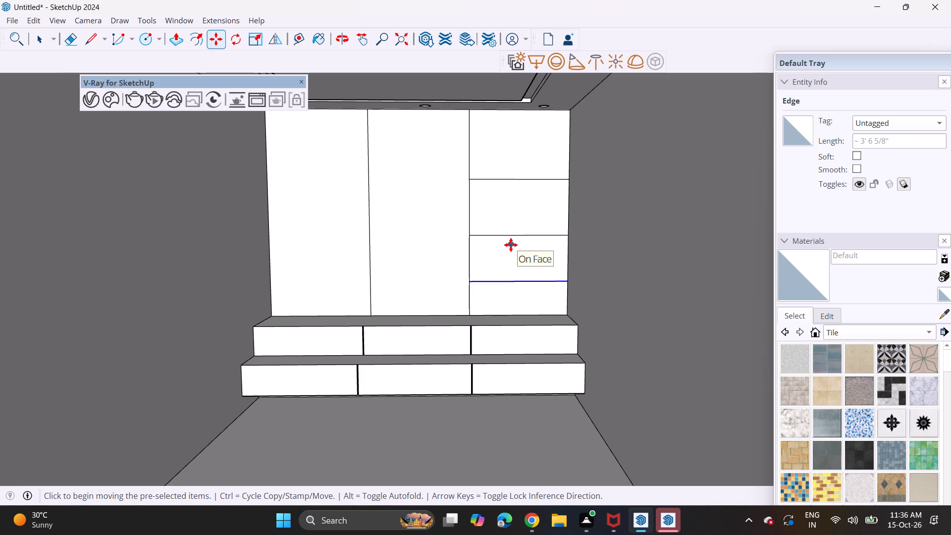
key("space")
Push the room's right side wall inward and repeat the same offset on the left side wall.
type("p")
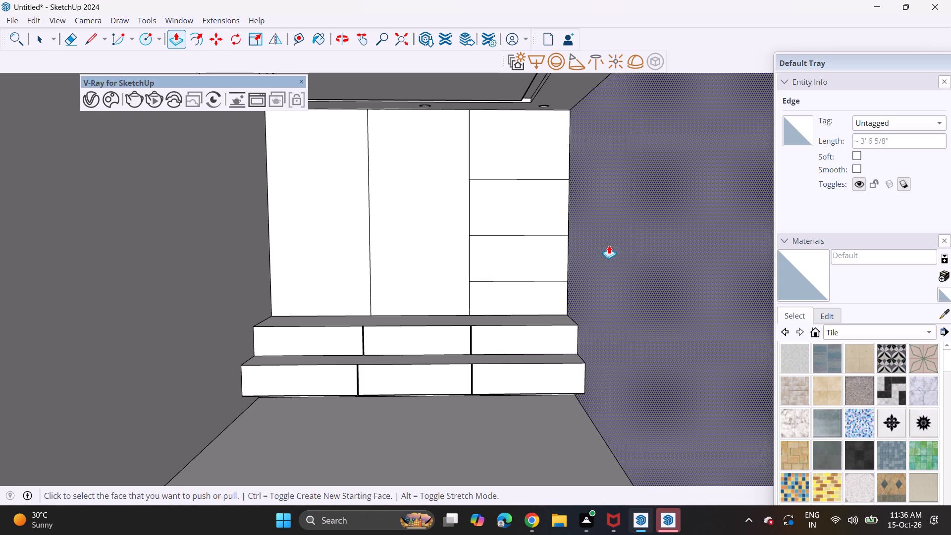
left_click(609, 245)
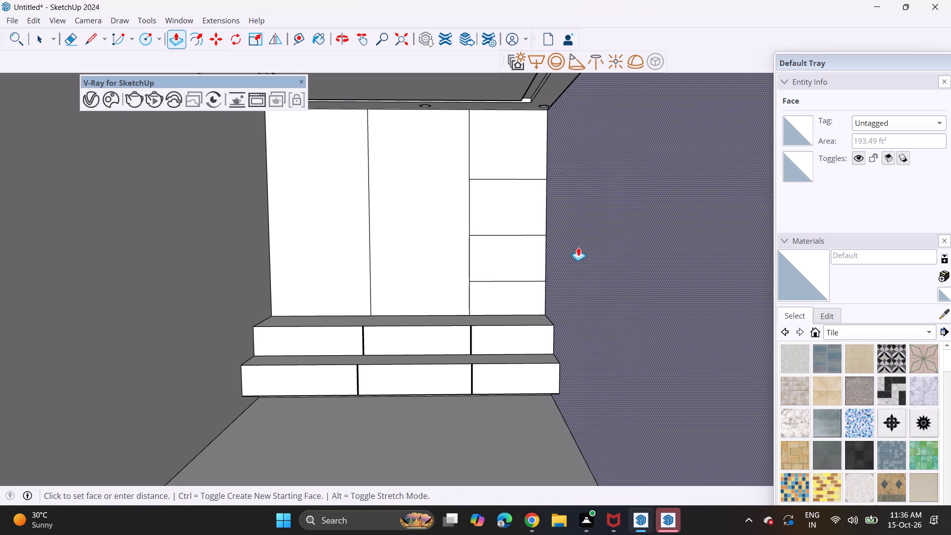
left_click(578, 247)
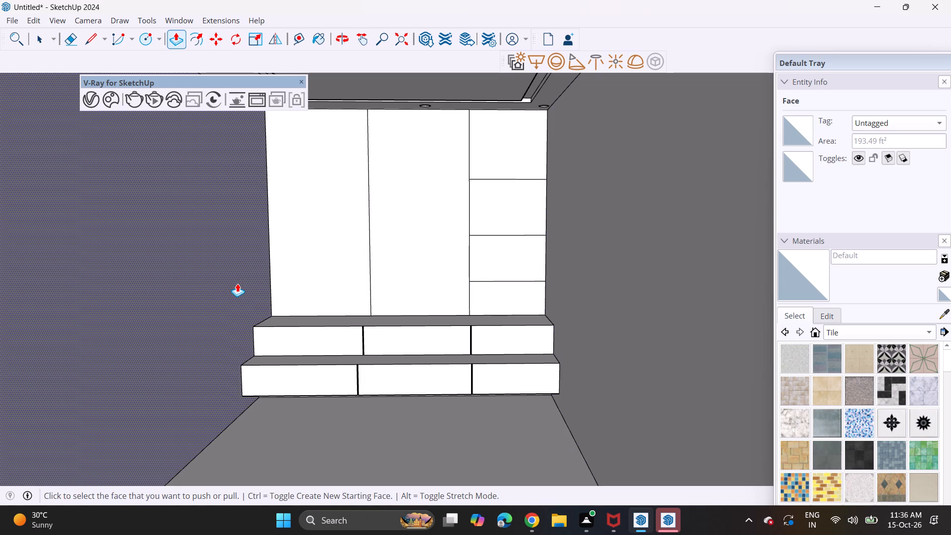
double_click(226, 288)
scroll(313, 268, "down", 2)
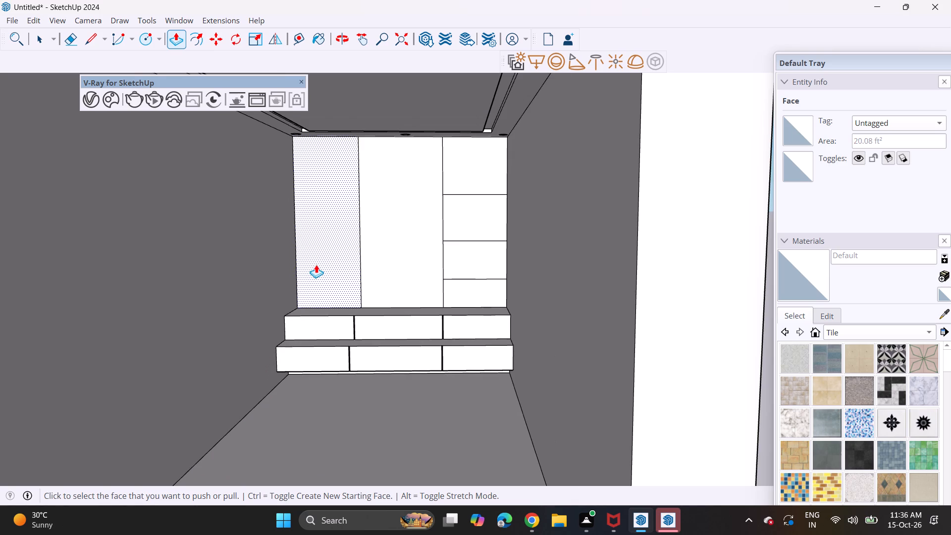
middle_click_drag(316, 265, 392, 251)
middle_click_drag(400, 249, 394, 229)
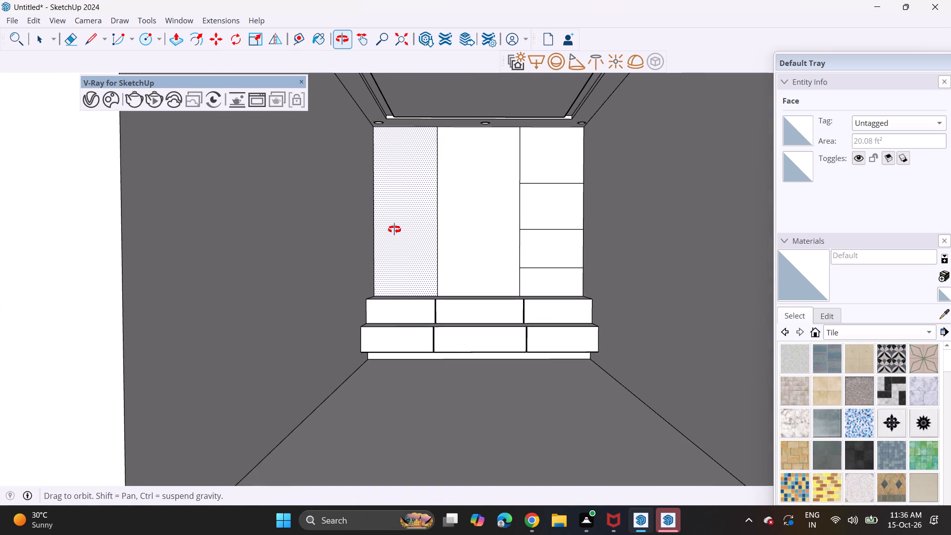
middle_click_drag(394, 229, 395, 237)
Push the right side wall slightly back outward, making the right panel about 3' 9/16" wide, and repeat the offset on the left side wall.
left_click(592, 246)
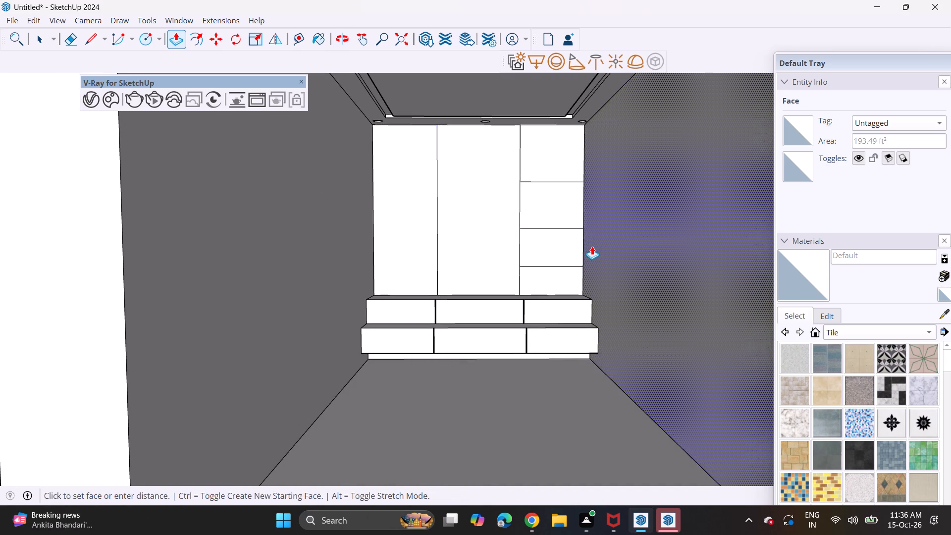
left_click(599, 243)
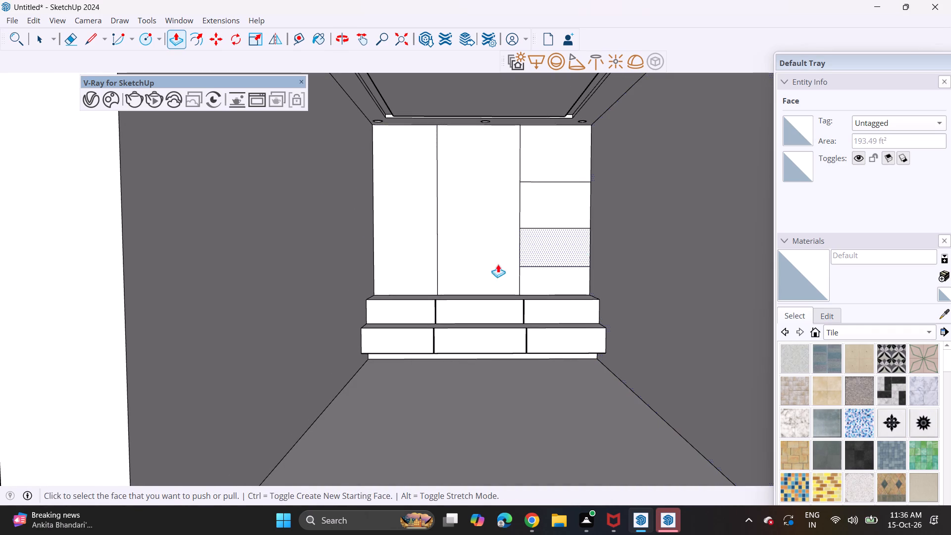
double_click(348, 284)
scroll(536, 255, "up", 2)
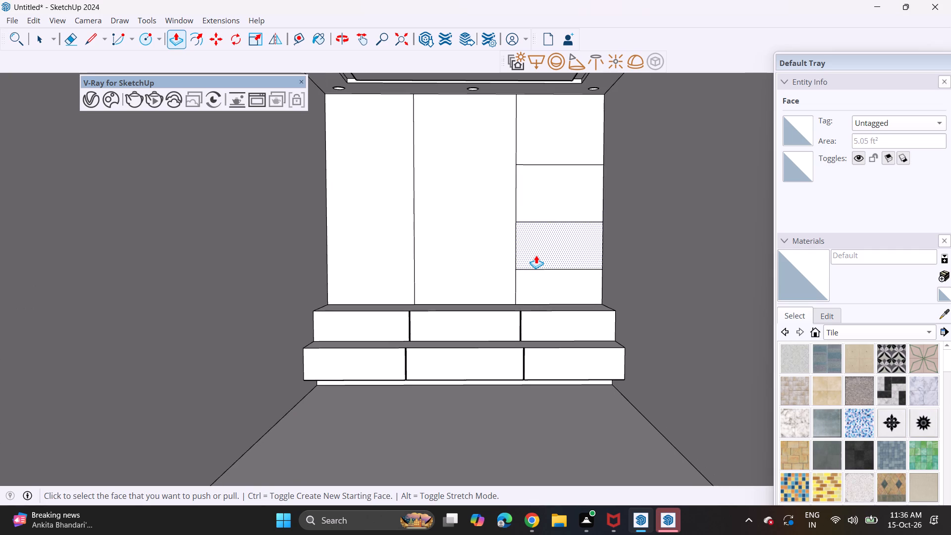
Delete the three horizontal dividers from the back wall's right panel, keeping its face as one full-height panel.
key("space")
left_click(557, 164)
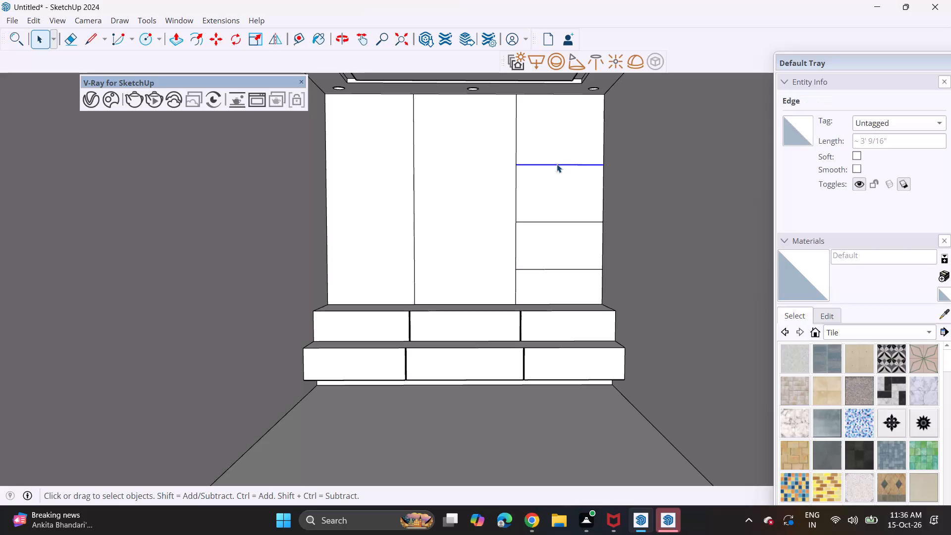
key("Delete")
key("Delete")
left_click(558, 220)
key("Delete")
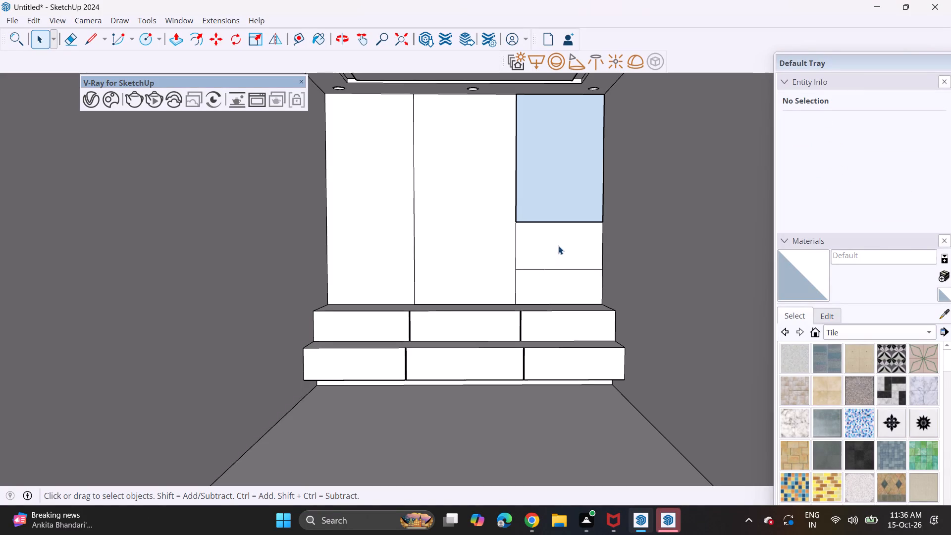
key("ctrl+z")
left_click(560, 220)
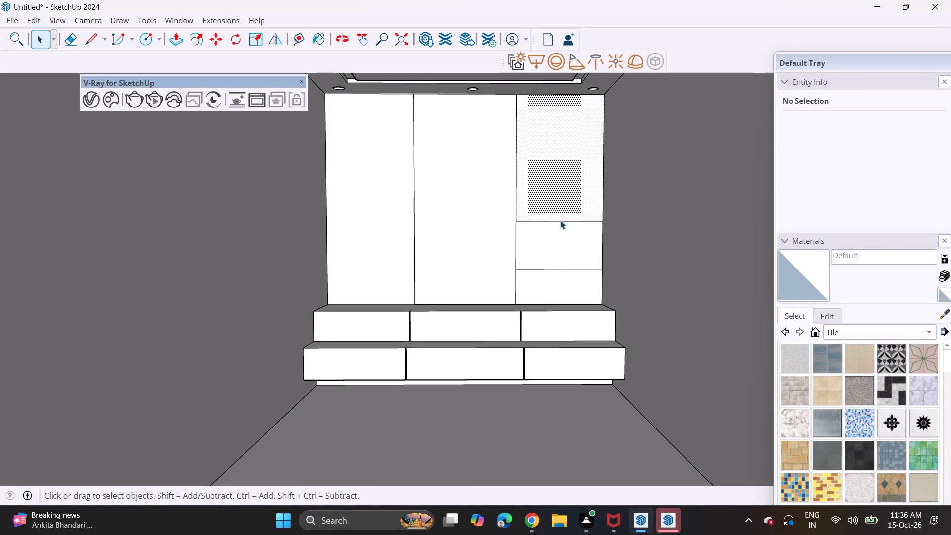
left_click(561, 222)
key("Delete")
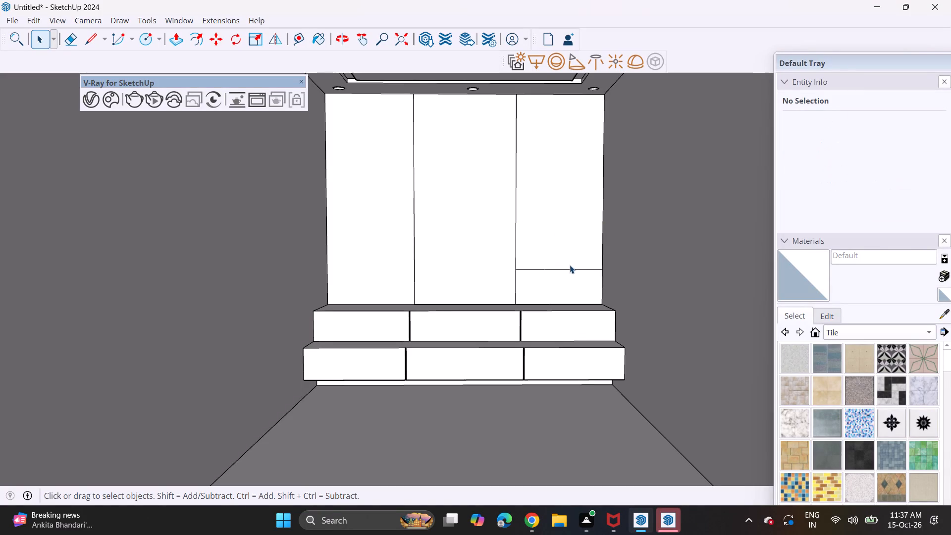
left_click(572, 269)
key("Delete")
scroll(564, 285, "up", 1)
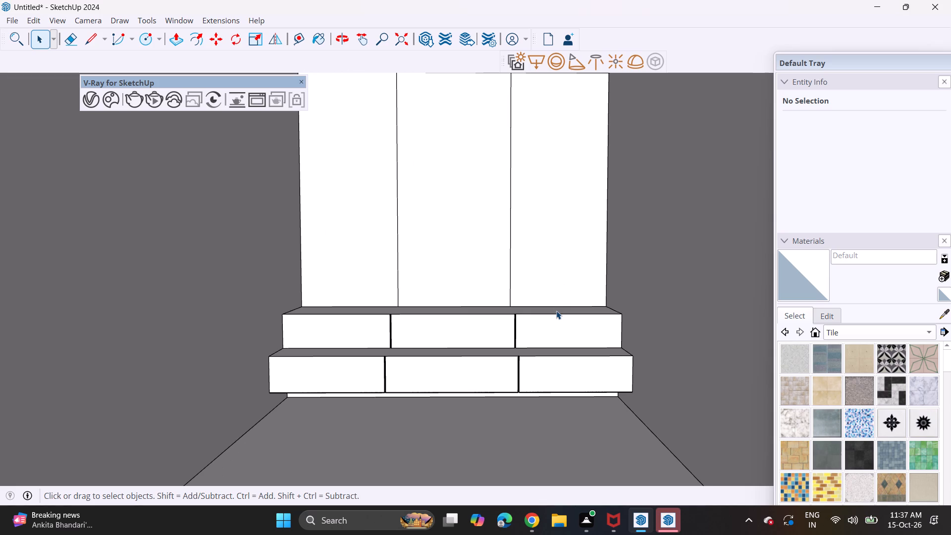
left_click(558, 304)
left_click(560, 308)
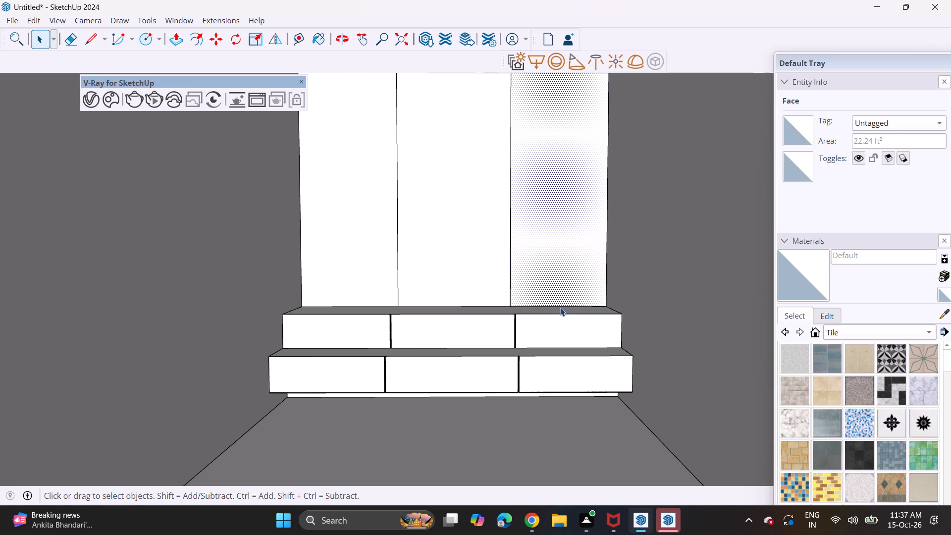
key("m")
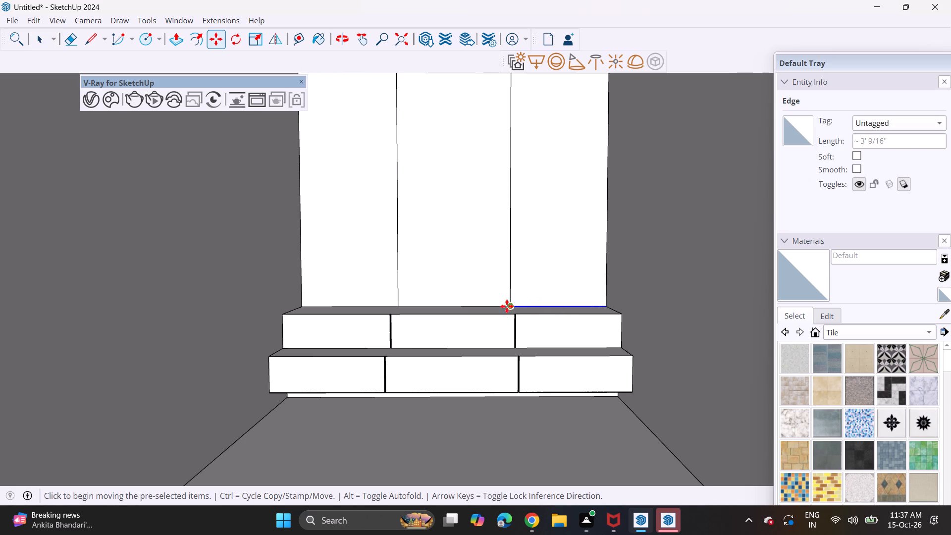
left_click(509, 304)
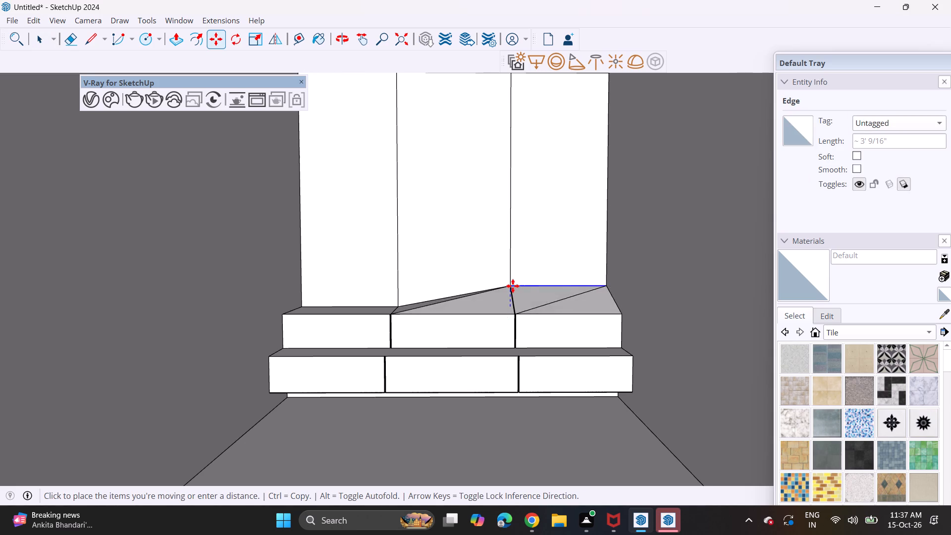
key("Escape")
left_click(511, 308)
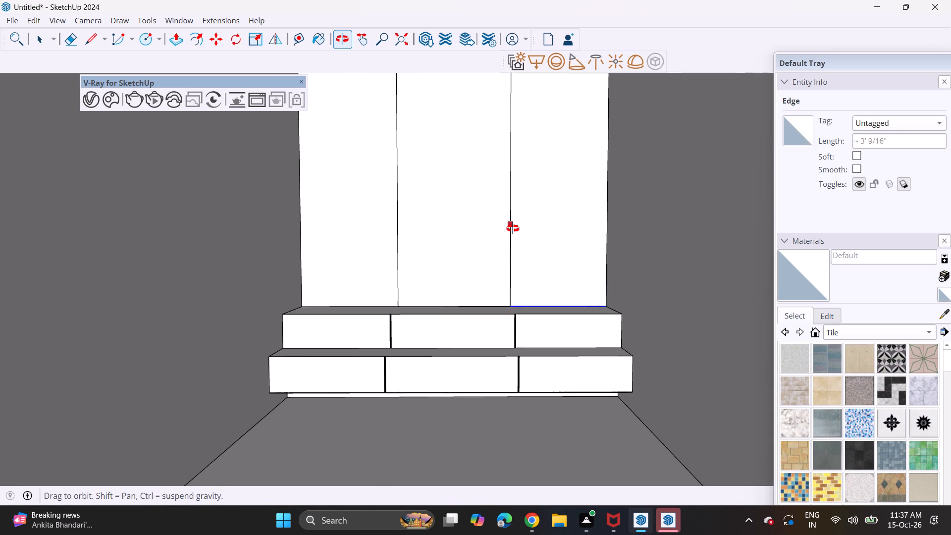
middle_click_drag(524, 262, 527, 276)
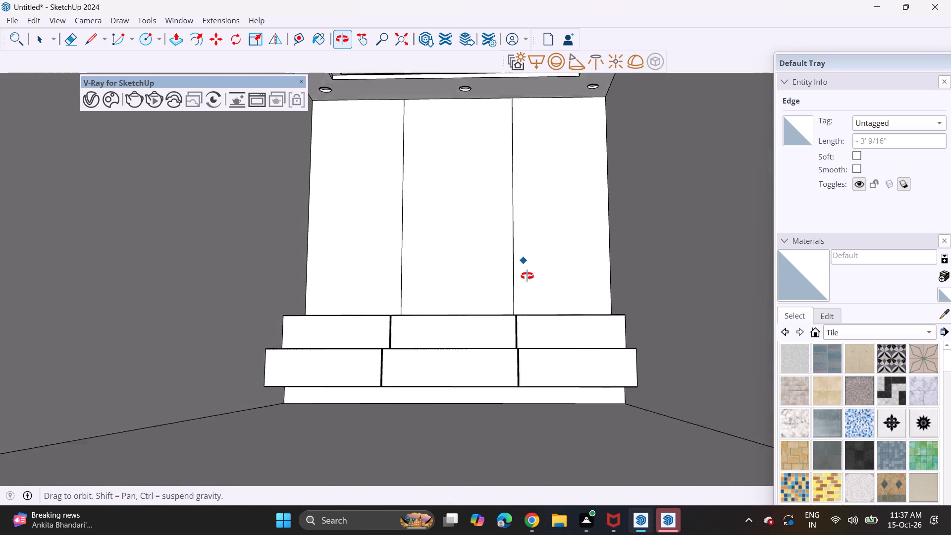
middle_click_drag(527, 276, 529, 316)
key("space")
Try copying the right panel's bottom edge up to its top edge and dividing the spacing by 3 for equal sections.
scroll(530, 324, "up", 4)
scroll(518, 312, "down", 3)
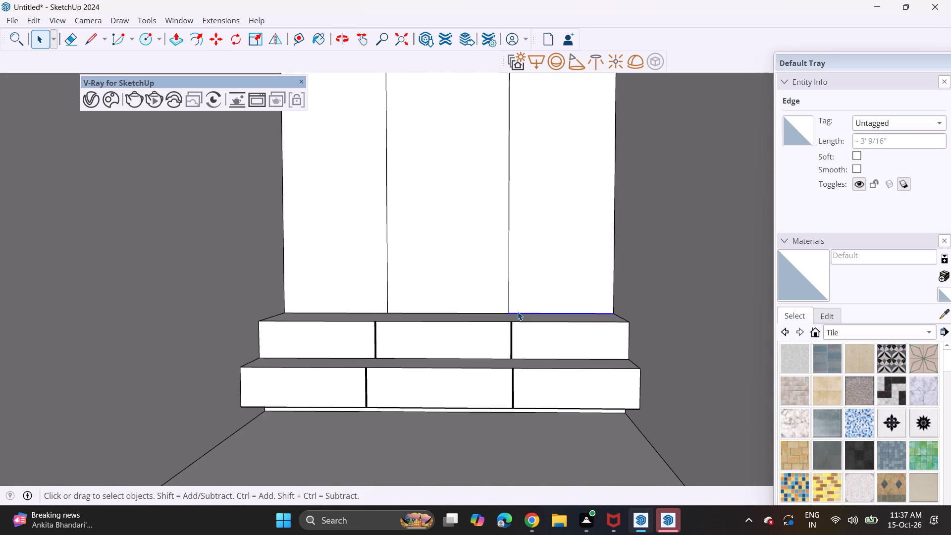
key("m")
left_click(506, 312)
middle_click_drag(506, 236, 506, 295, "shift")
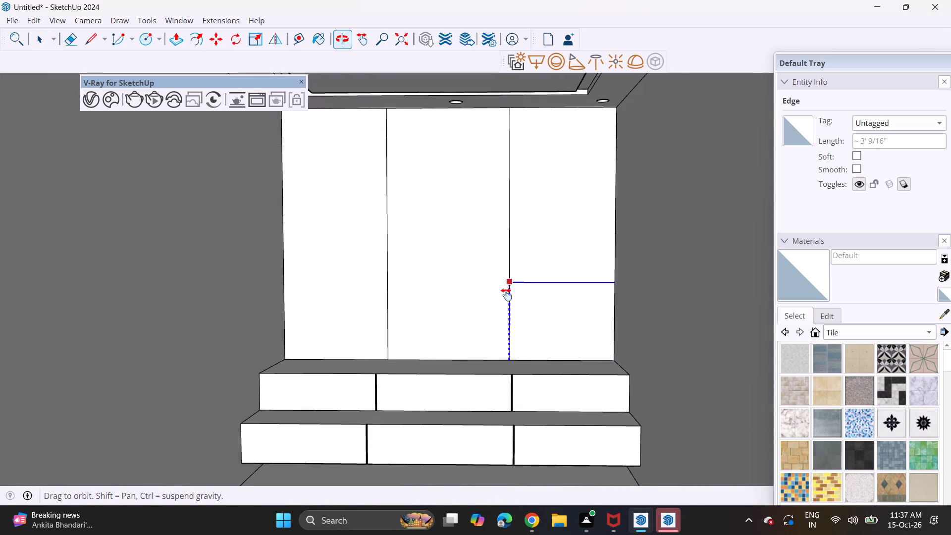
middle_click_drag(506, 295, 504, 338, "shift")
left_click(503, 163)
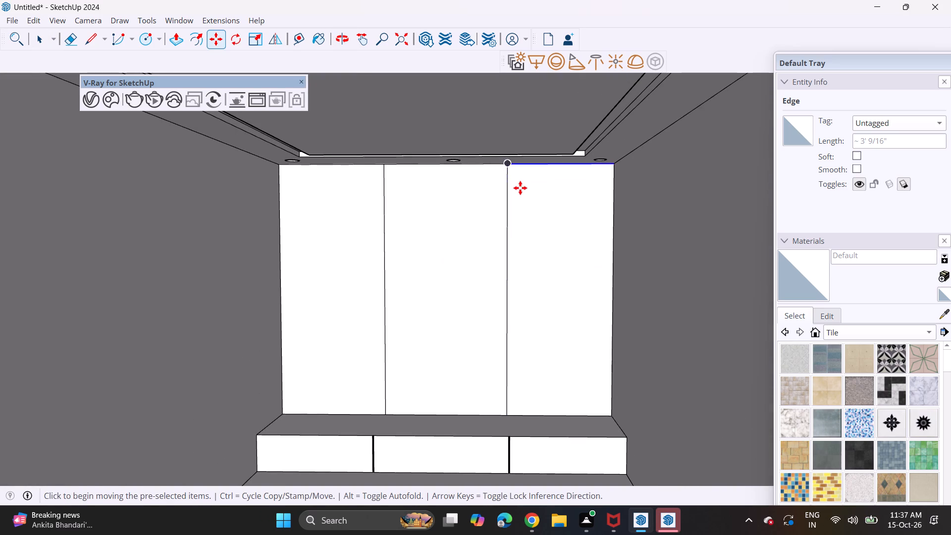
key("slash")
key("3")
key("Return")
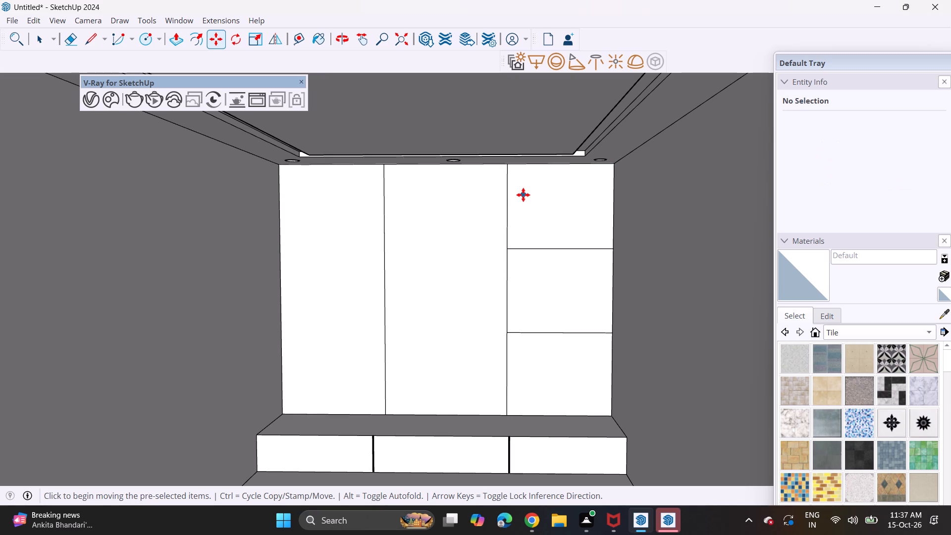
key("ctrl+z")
Copy the right panel's top edge down to its bottom edge and divide the spacing by 4 for equal sections.
key("space")
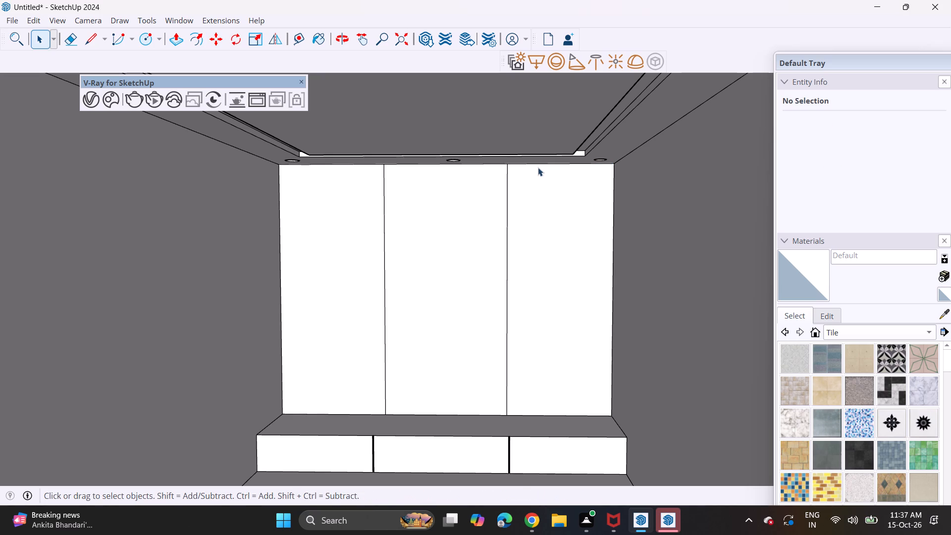
left_click(538, 166)
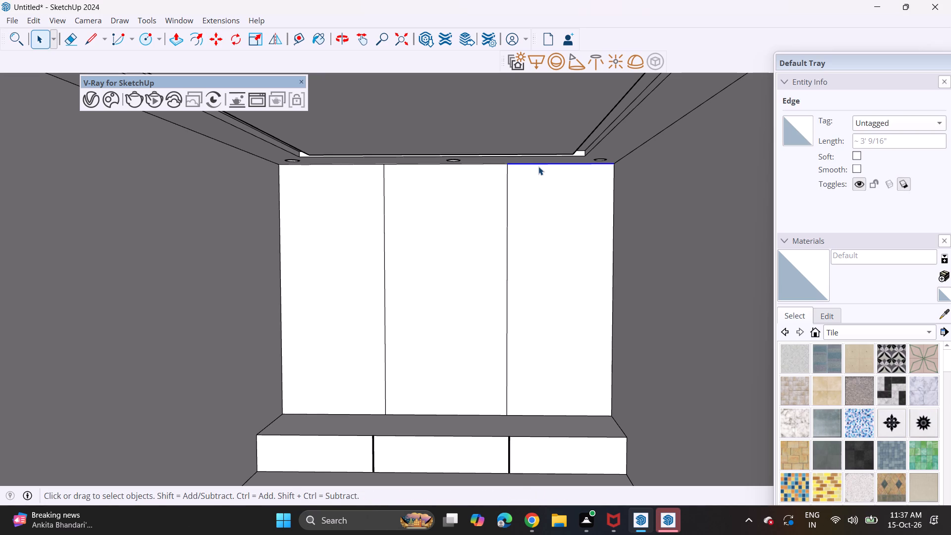
key("m")
left_click(508, 169)
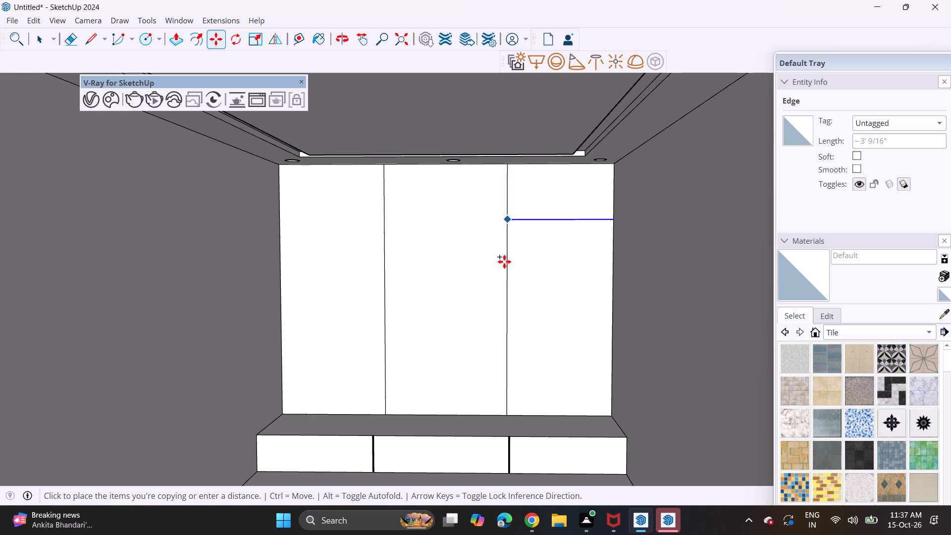
left_click(506, 418)
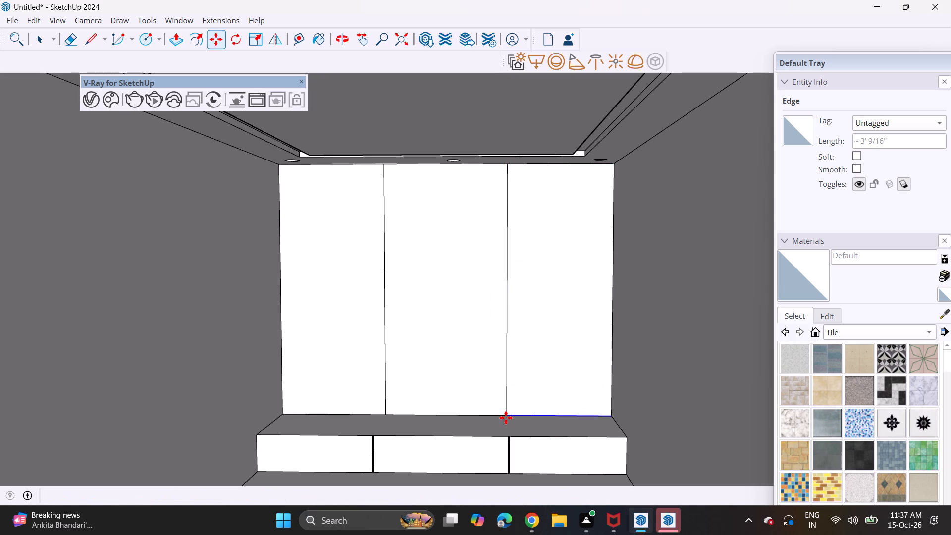
key("slash")
key("4")
key("Return")
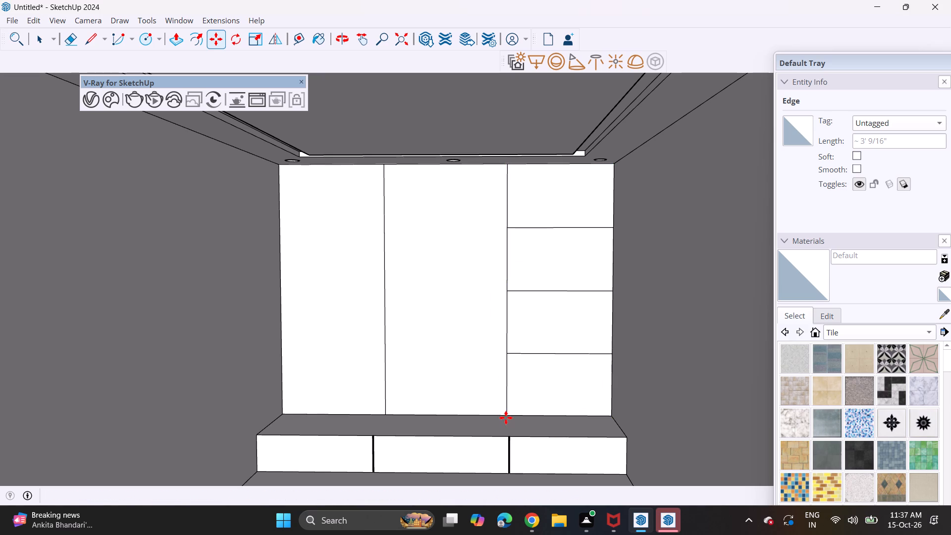
Copy the left panel's top edge down to its bottom edge and divide the spacing by 4 for equal sections.
key("space")
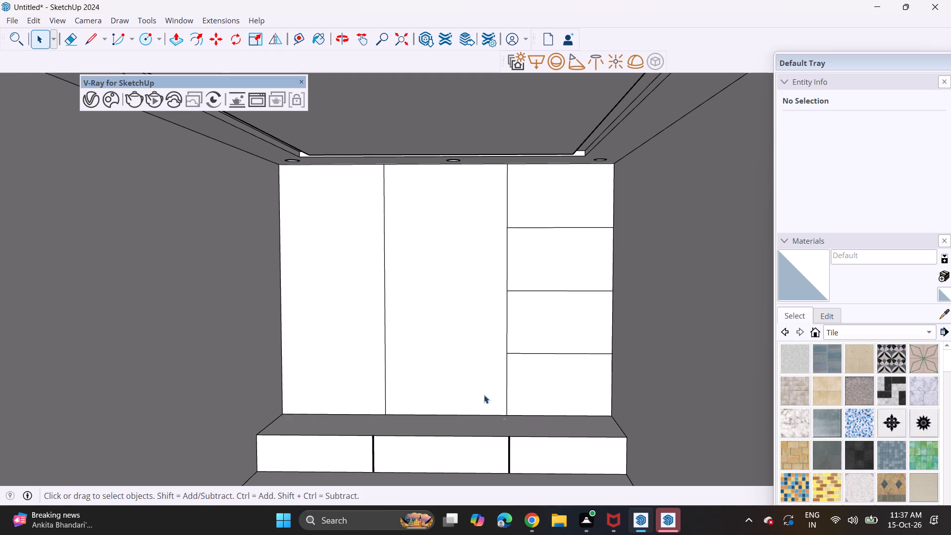
left_click(360, 166)
key("m")
left_click(382, 167)
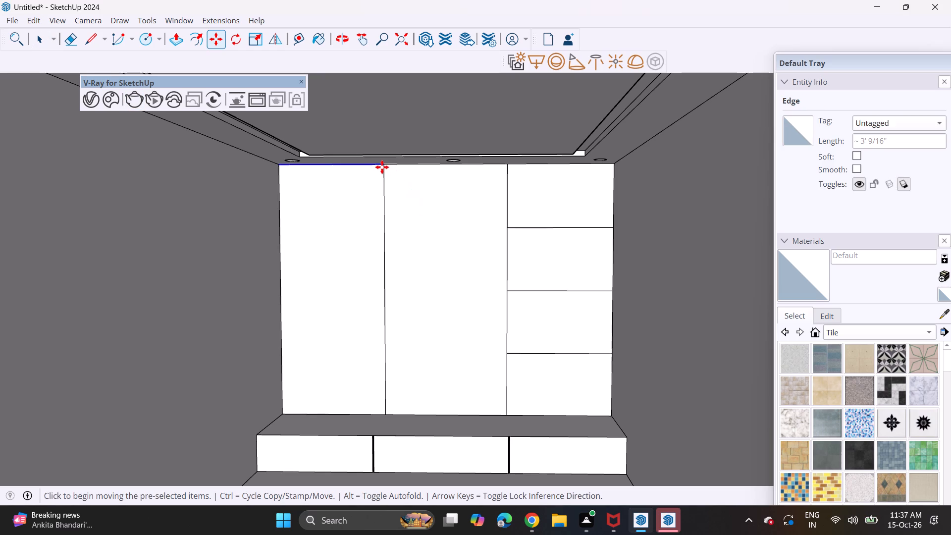
left_click(386, 416)
type("/4")
key("Return")
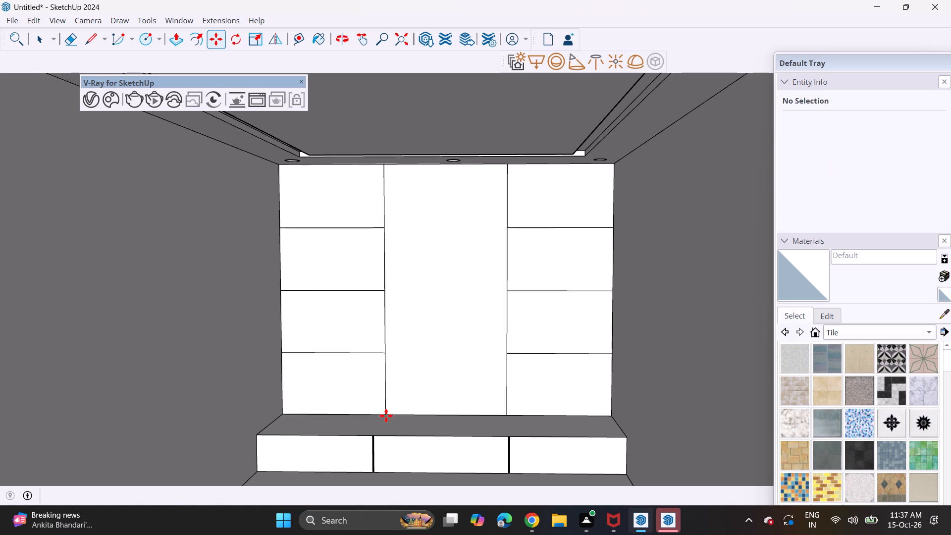
Copy the left panel's three horizontal dividers slightly downward together to outline three thin shelf strips.
key("space")
left_click(347, 233)
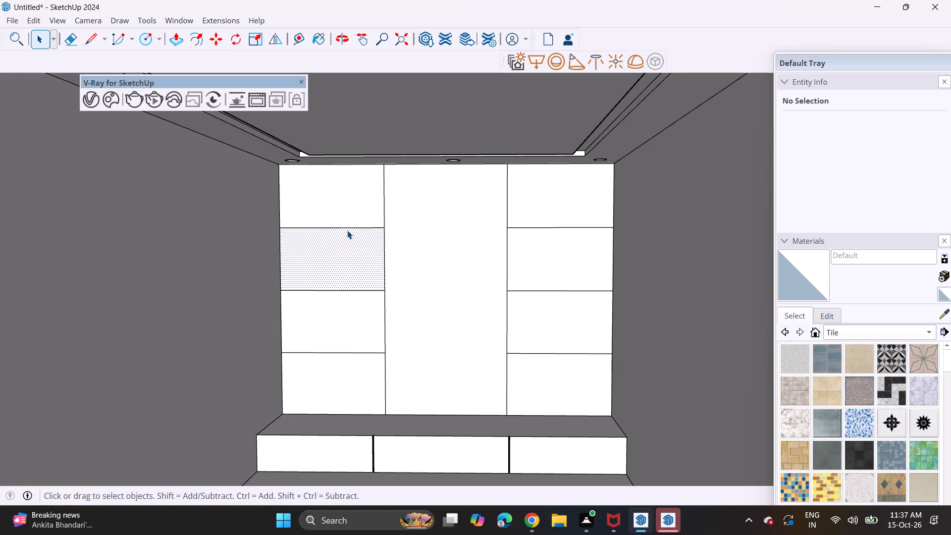
left_click(349, 226)
left_click(350, 290)
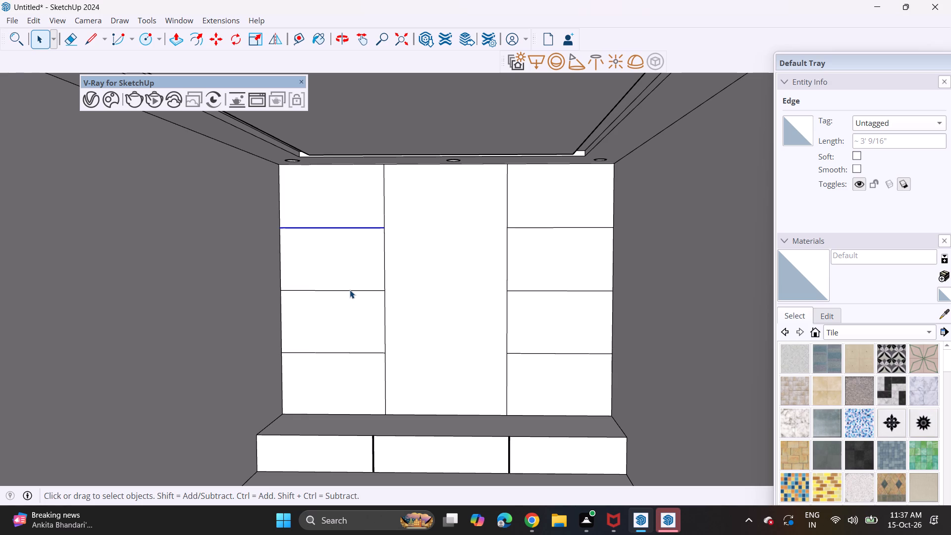
left_click(358, 351, "ctrl")
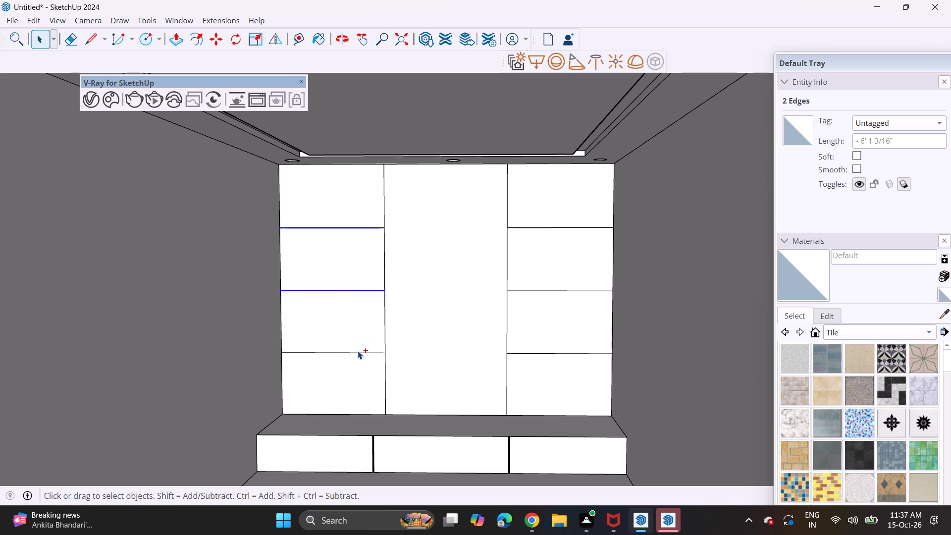
left_click(359, 352, "ctrl")
left_click(365, 334, "ctrl+shift")
key("m")
left_click(382, 226)
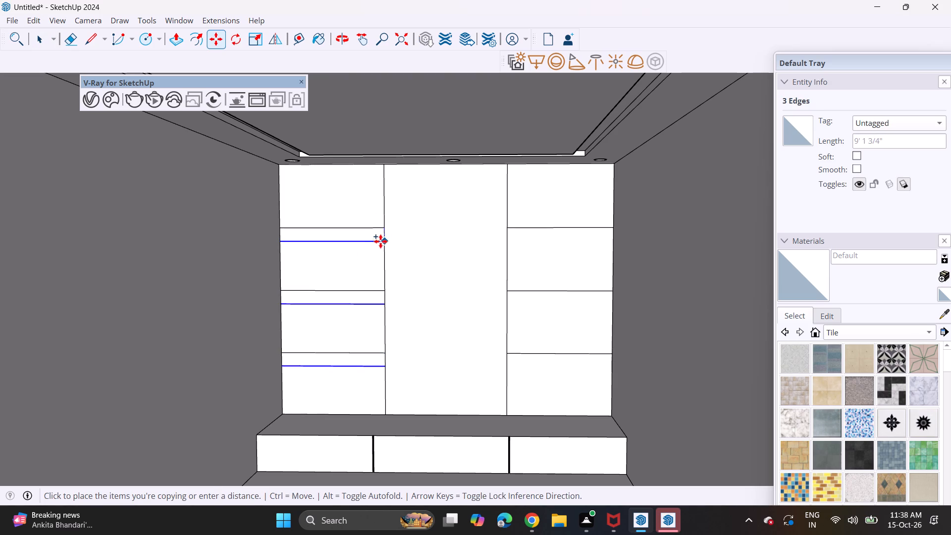
left_click(382, 236)
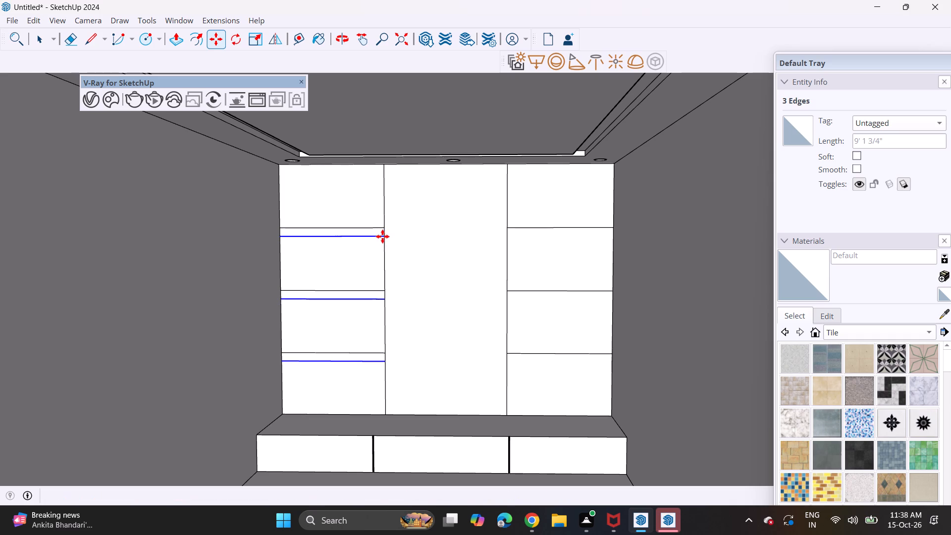
Copy the right panel's three horizontal dividers slightly downward, level with the left panel's strips, to outline three matching shelf strips.
key("space")
left_click(573, 228)
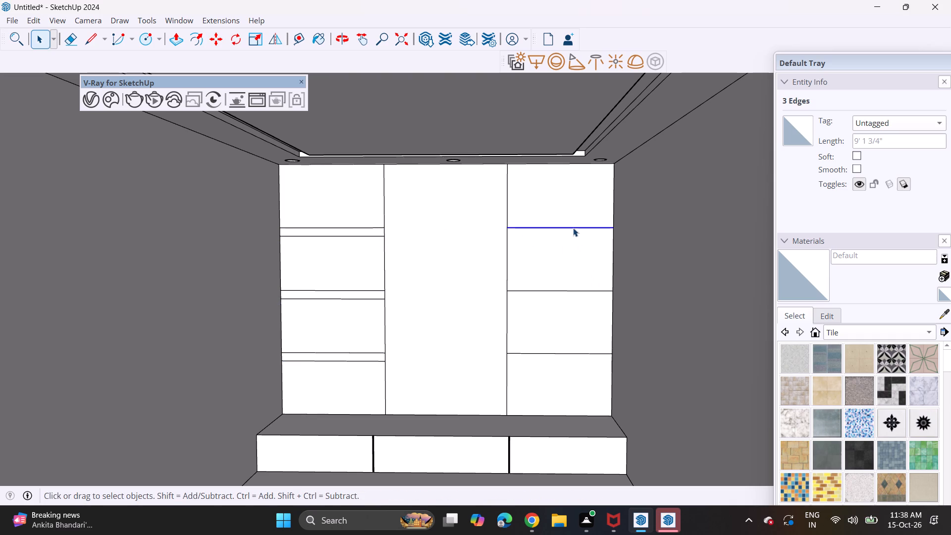
left_click(554, 289)
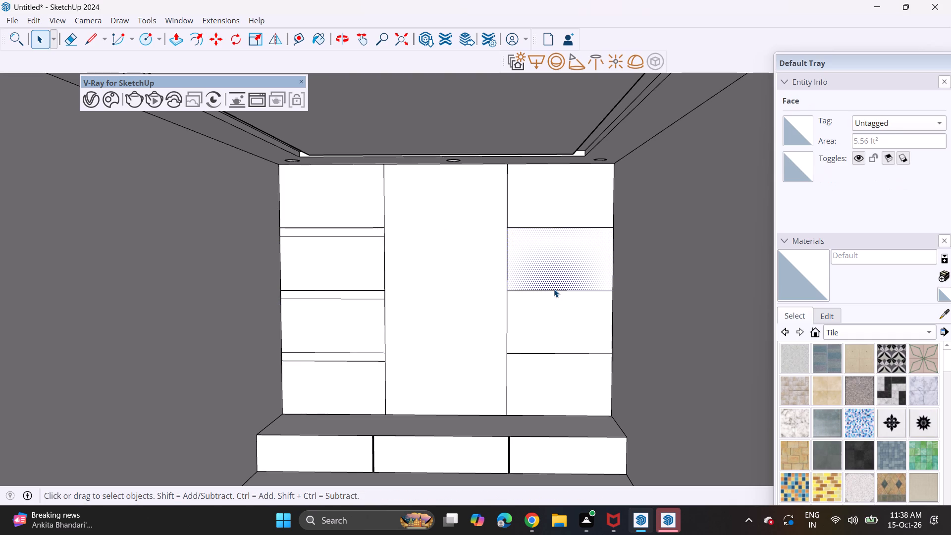
left_click(561, 229)
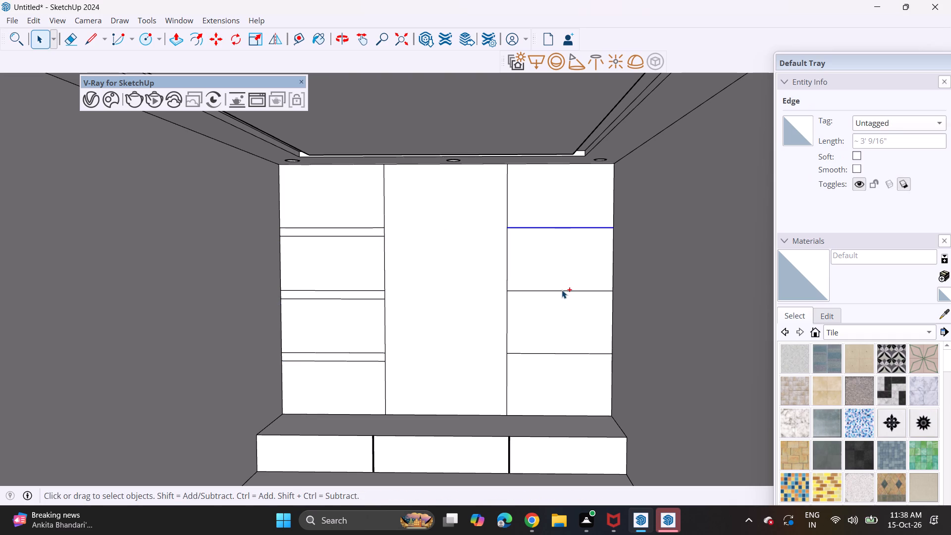
left_click(562, 290, "ctrl")
left_click(562, 354, "ctrl")
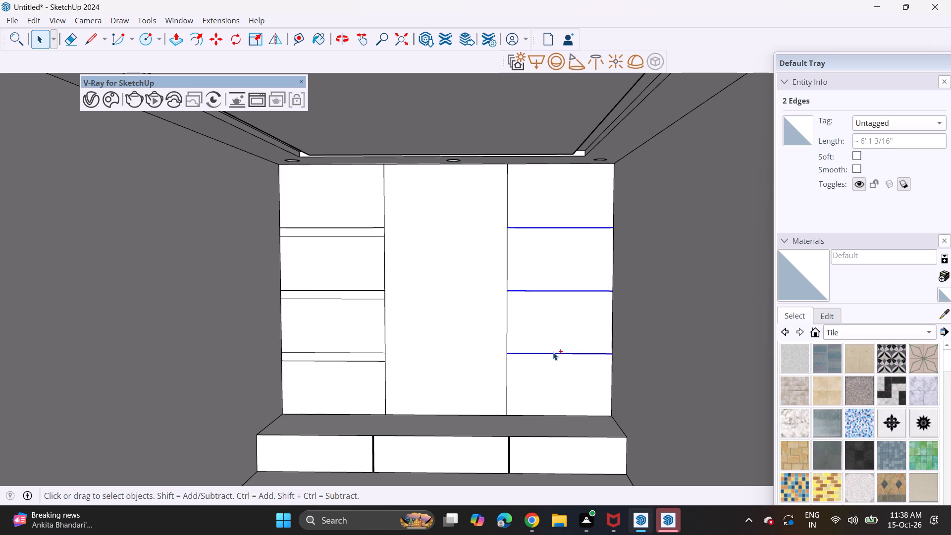
key("m")
left_click(506, 231)
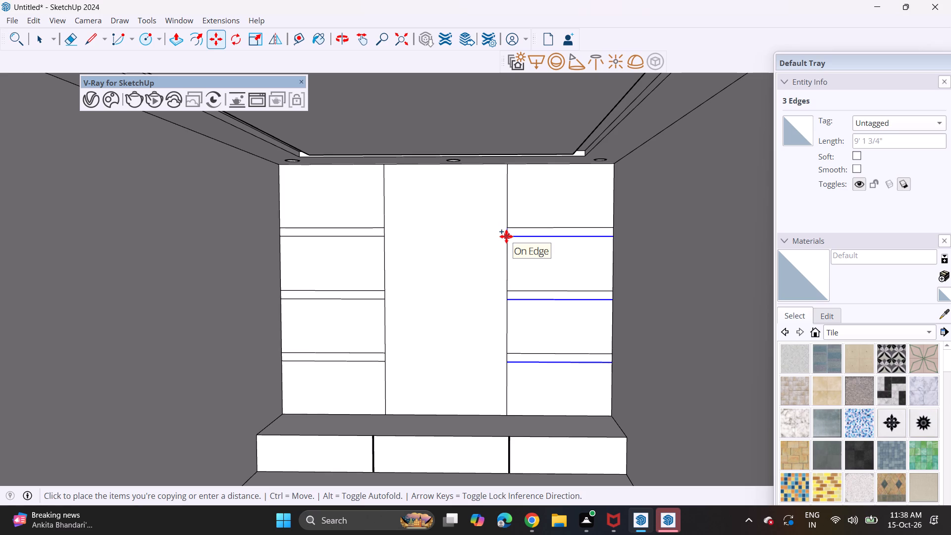
left_click(506, 236)
key("space")
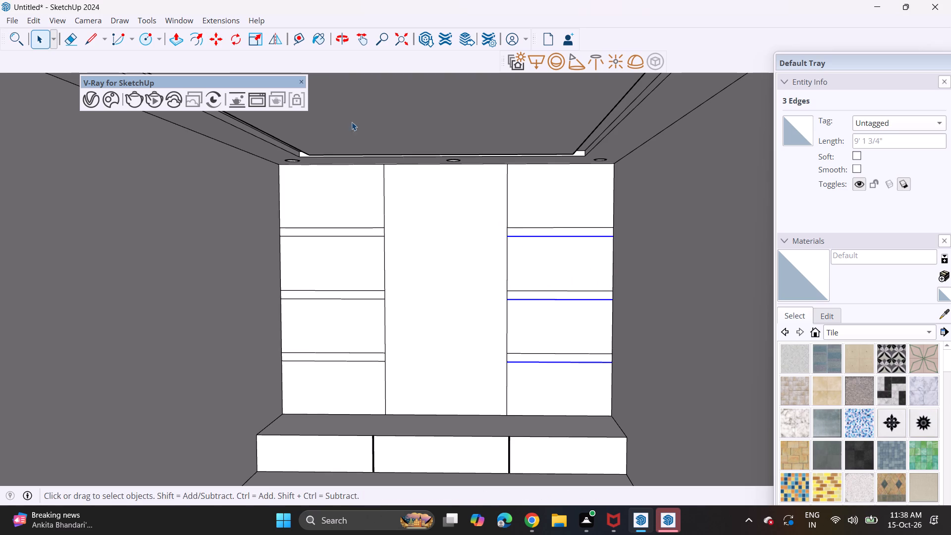
Pull the left panel's top strip forward into a shelf and repeat the same depth on the other five strips of both side panels.
left_click(174, 36)
left_click(333, 230)
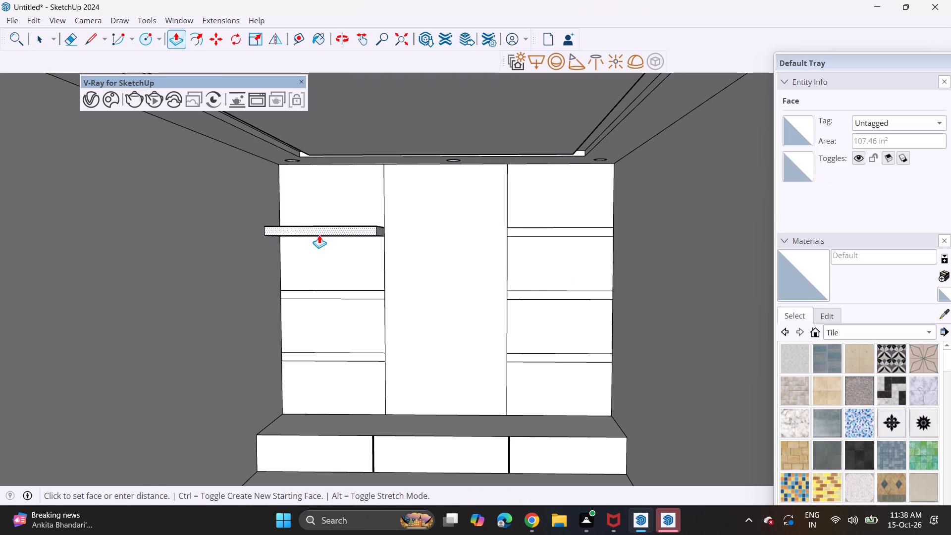
left_click(316, 234)
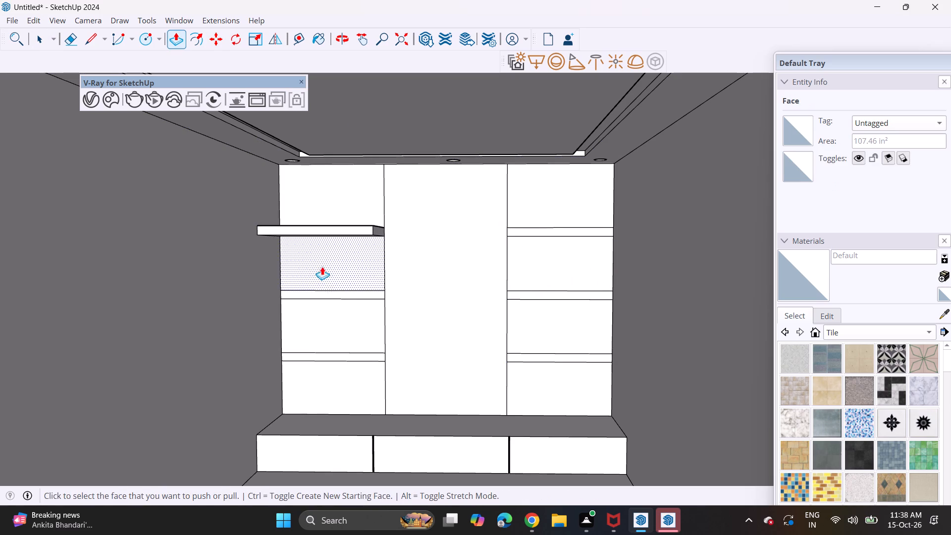
double_click(326, 297)
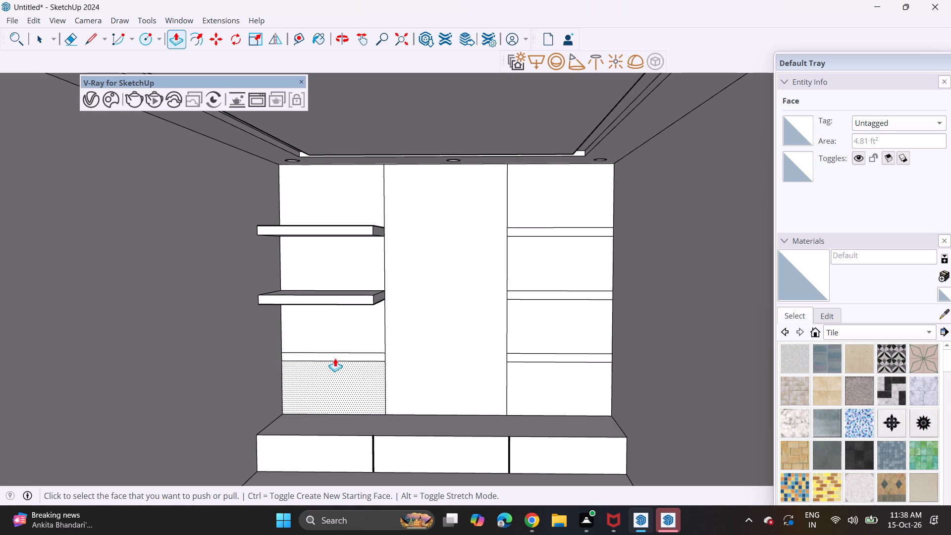
double_click(335, 358)
double_click(521, 361)
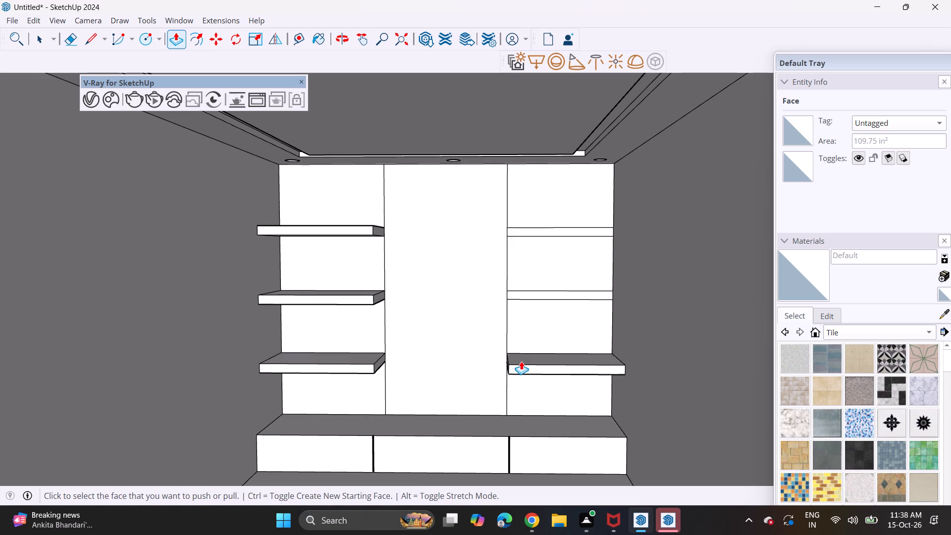
left_click(527, 296)
left_click(527, 296)
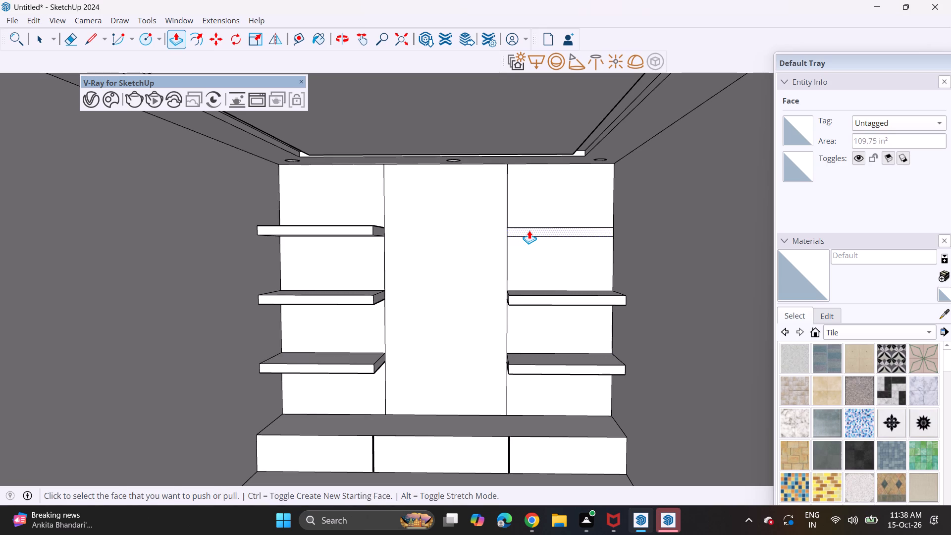
double_click(529, 230)
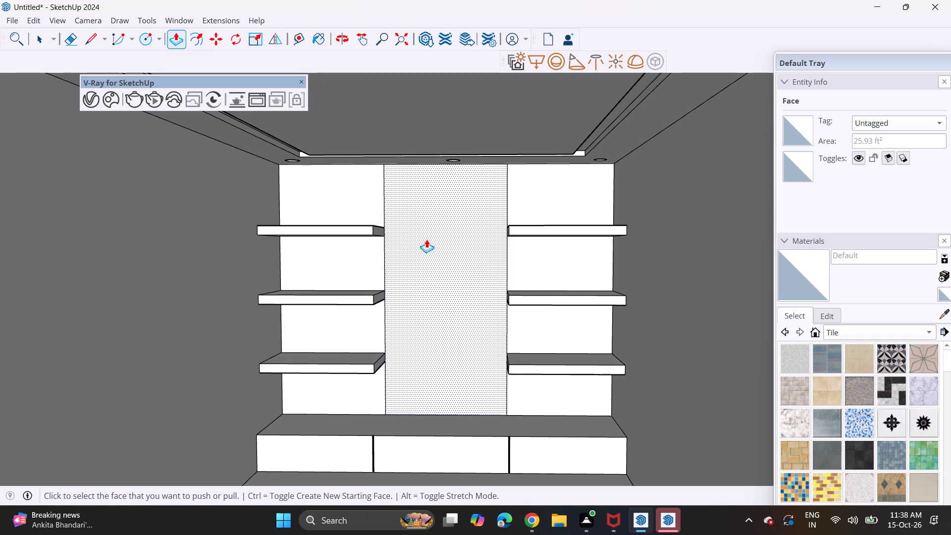
scroll(426, 240, "down", 3)
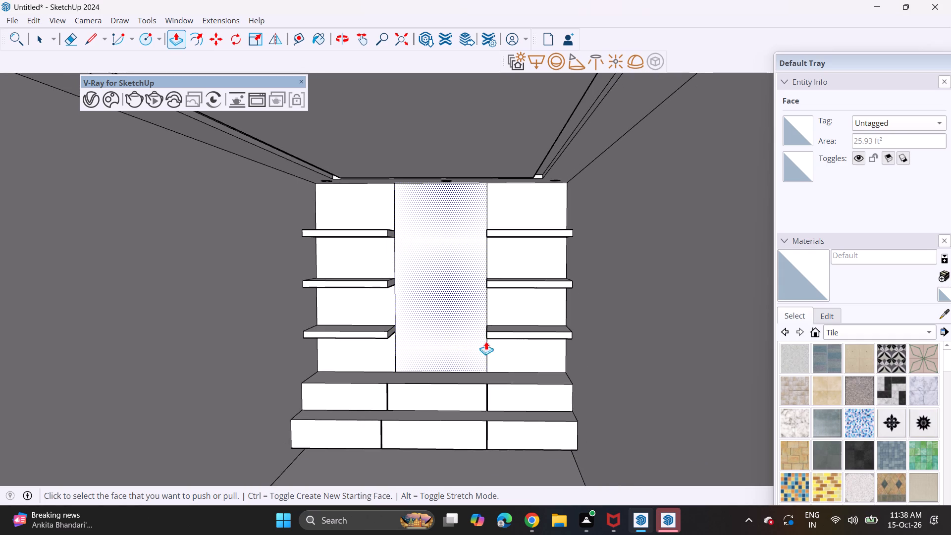
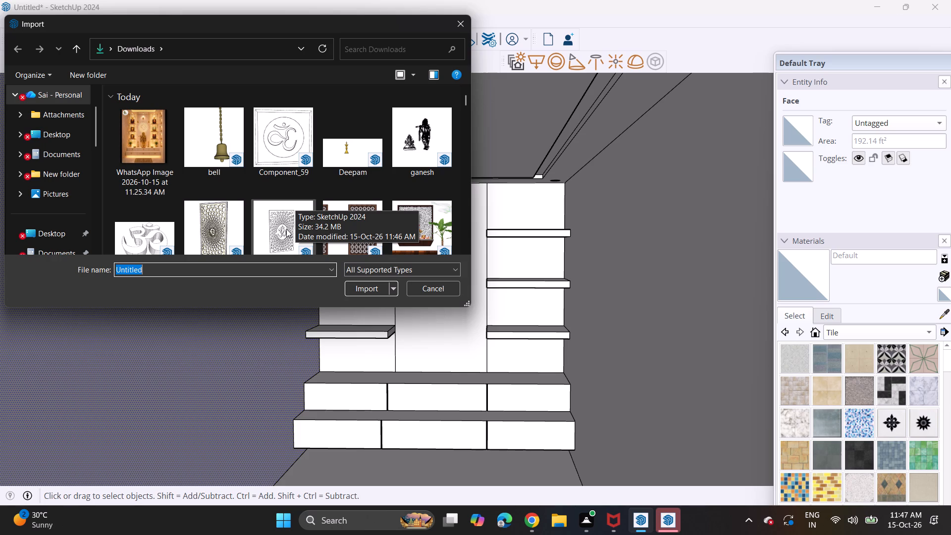
scroll(282, 207, "down", 2)
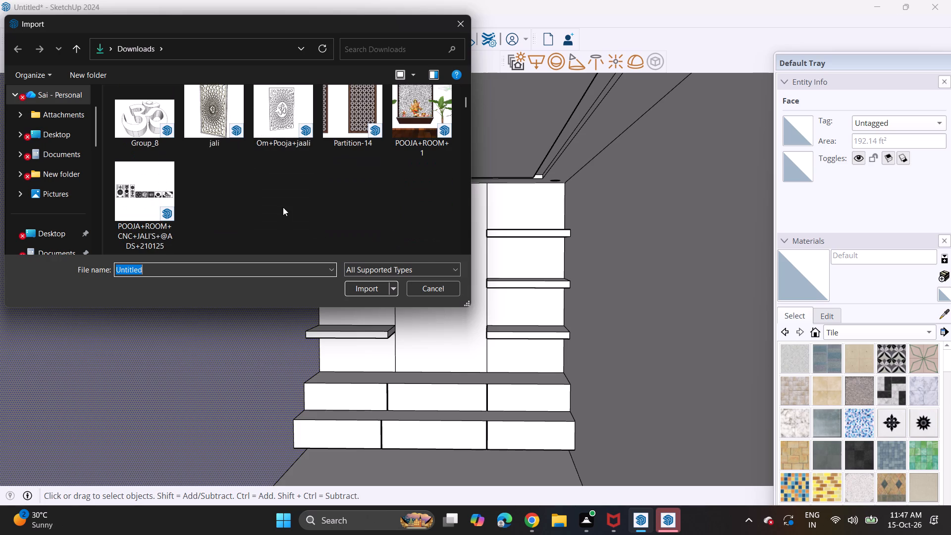
left_click(140, 198)
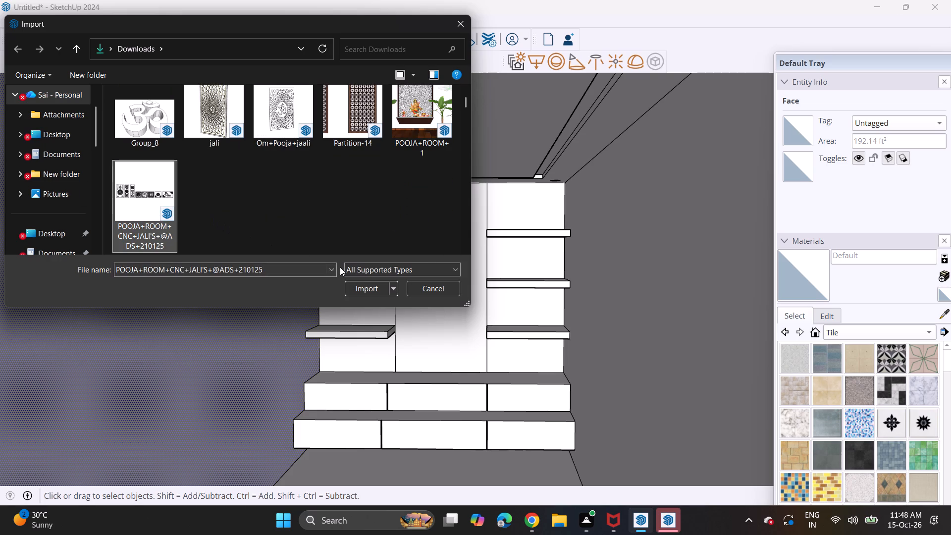
left_click(360, 288)
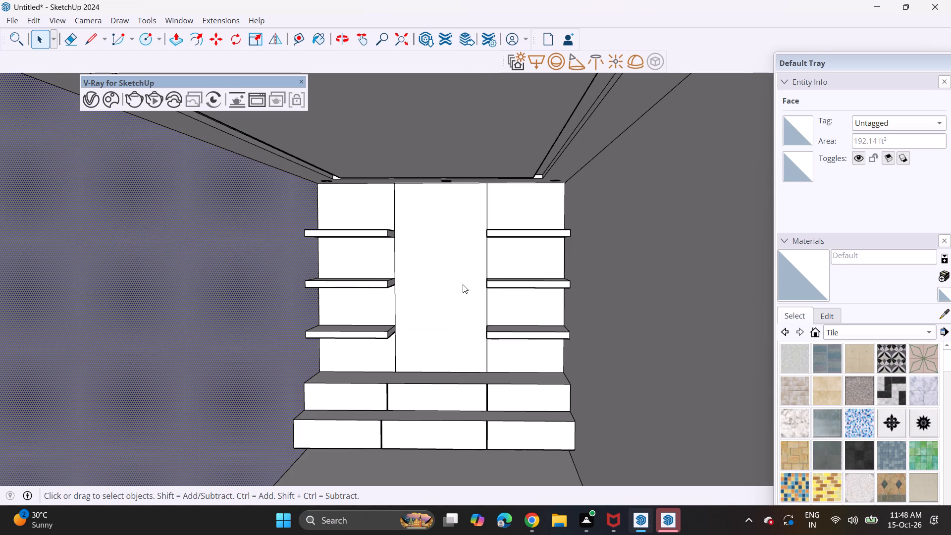
scroll(445, 287, "down", 3)
left_click(574, 289)
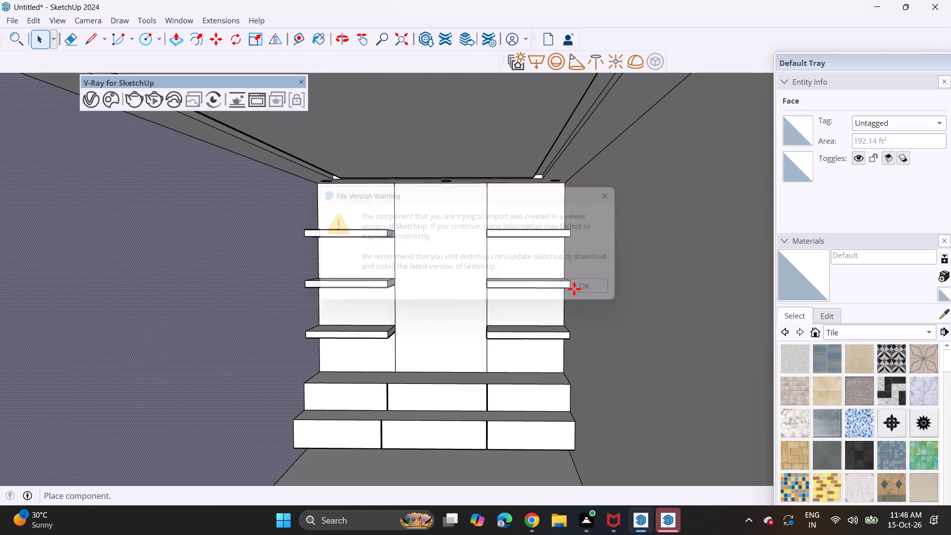
scroll(391, 275, "down", 7)
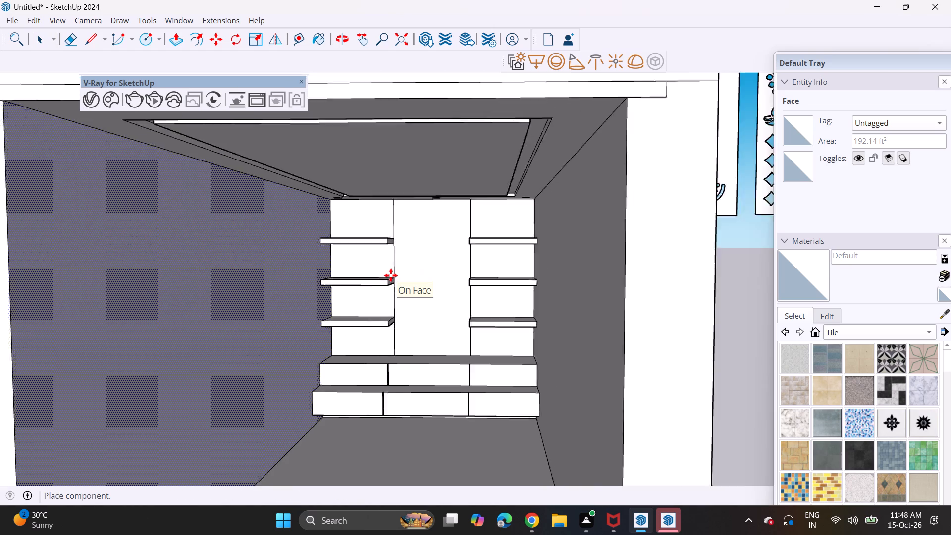
scroll(391, 275, "down", 20)
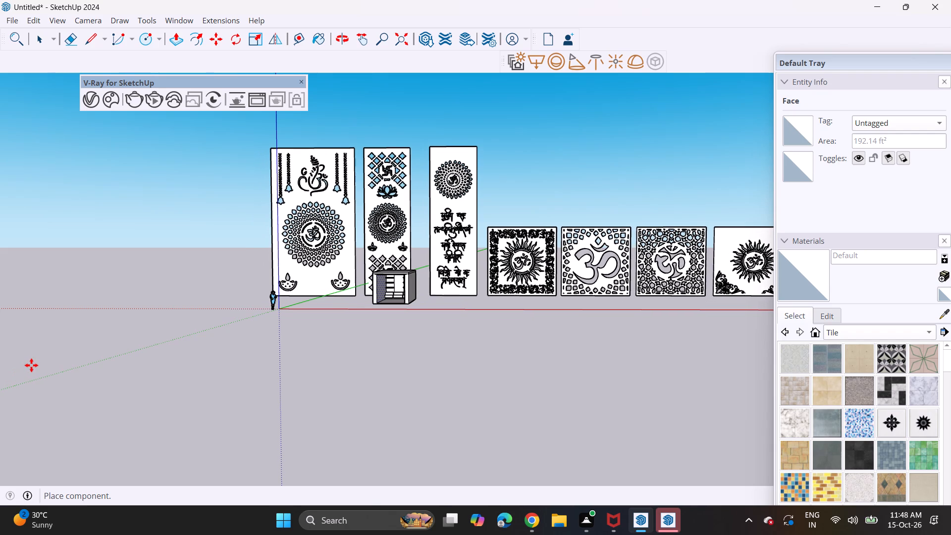
left_click(111, 342)
Examine the imported Mandir Jali panel designs, looking closely at the square Om panels.
scroll(257, 310, "down", 3)
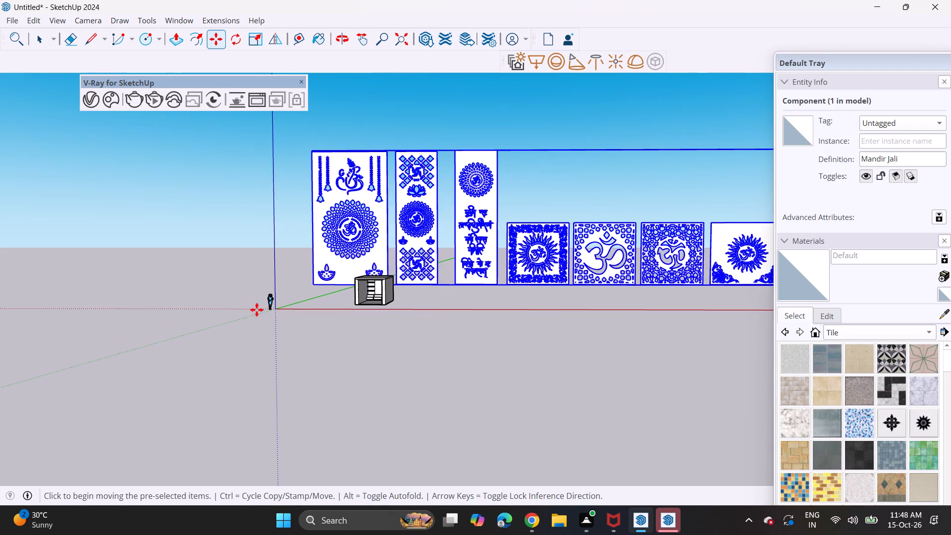
scroll(262, 308, "down", 3)
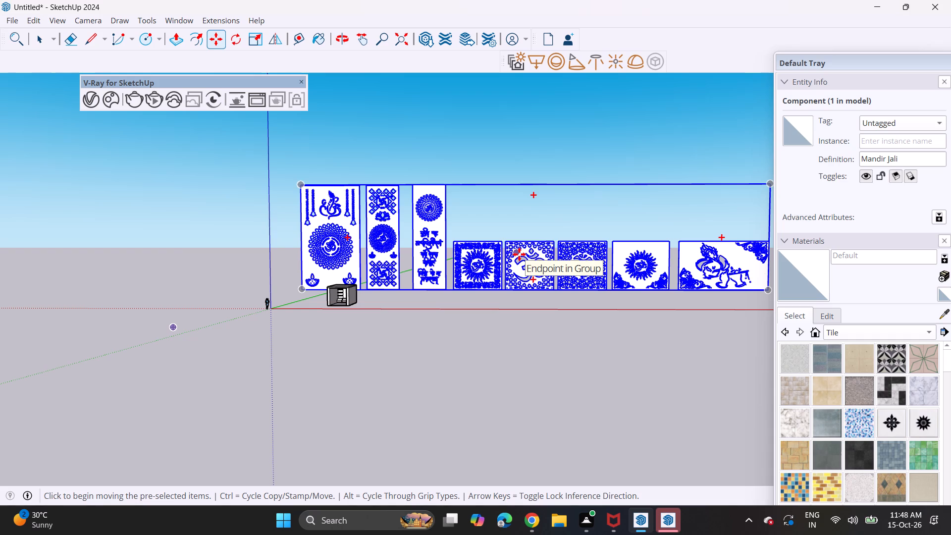
key("space")
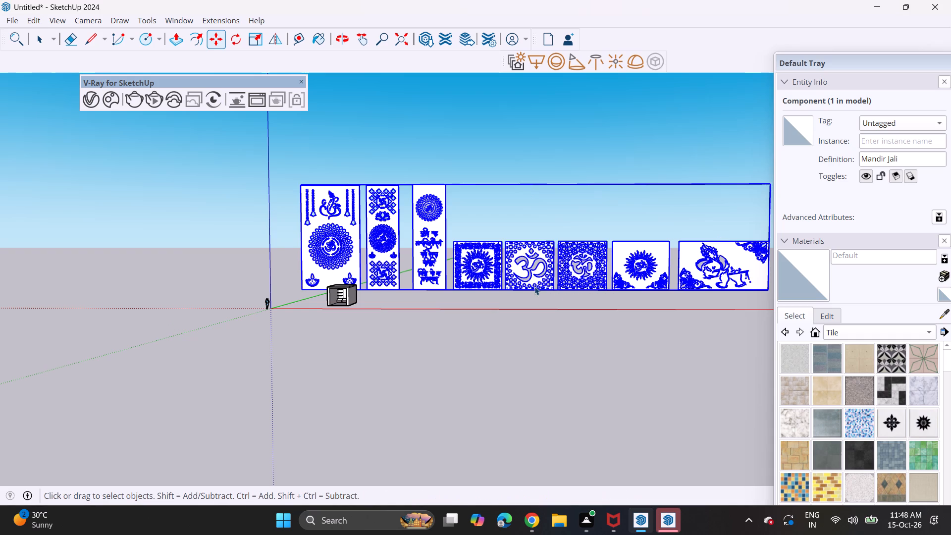
left_click(521, 165)
scroll(520, 275, "up", 2)
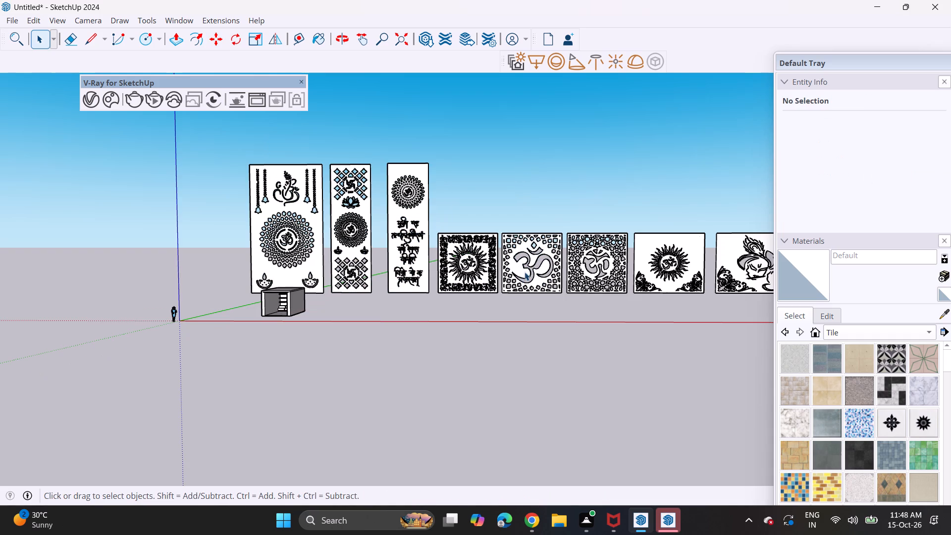
left_click(533, 267)
scroll(533, 267, "up", 5)
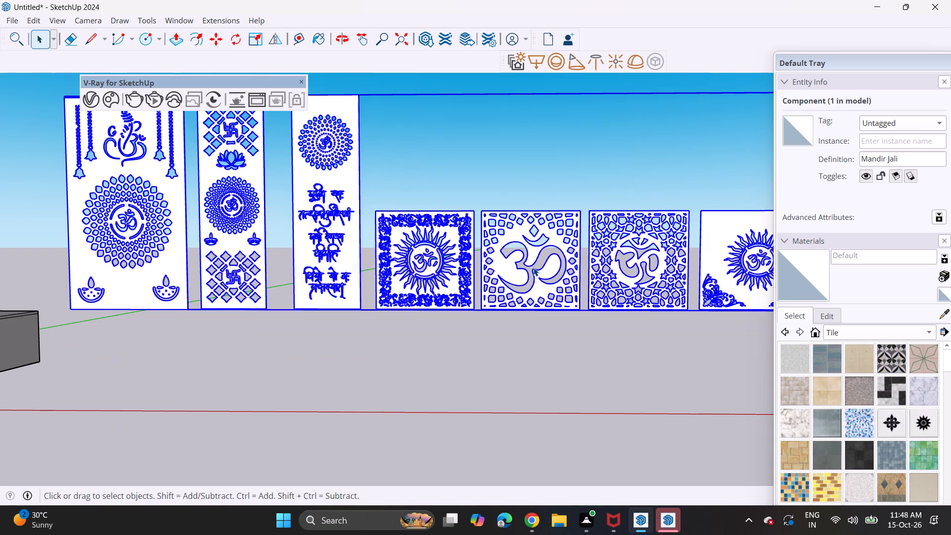
scroll(533, 267, "down", 3)
right_click(533, 267)
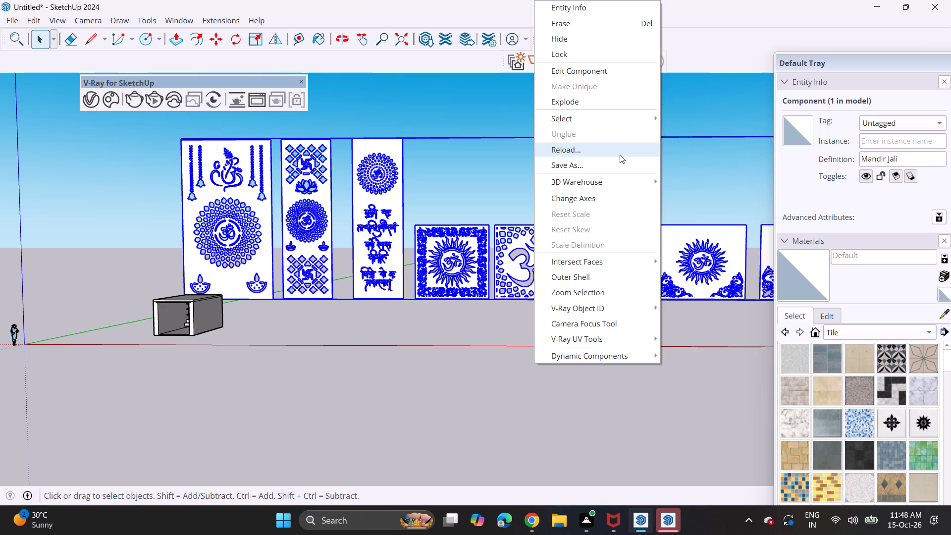
Find the Component_131 scroll-pattern jali in the Downloads folder and import it.
left_click(6, 21)
left_click(53, 201)
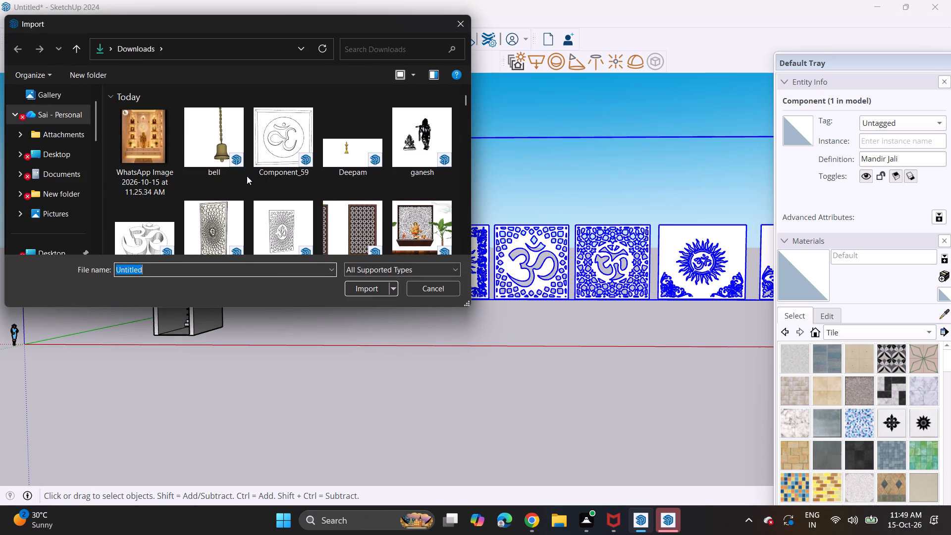
scroll(254, 181, "down", 8)
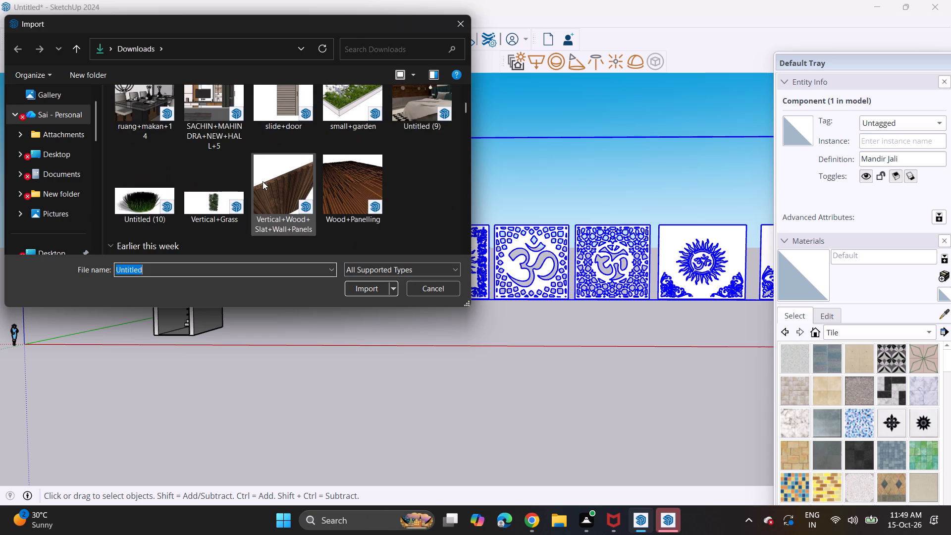
scroll(263, 181, "up", 1)
scroll(263, 181, "down", 11)
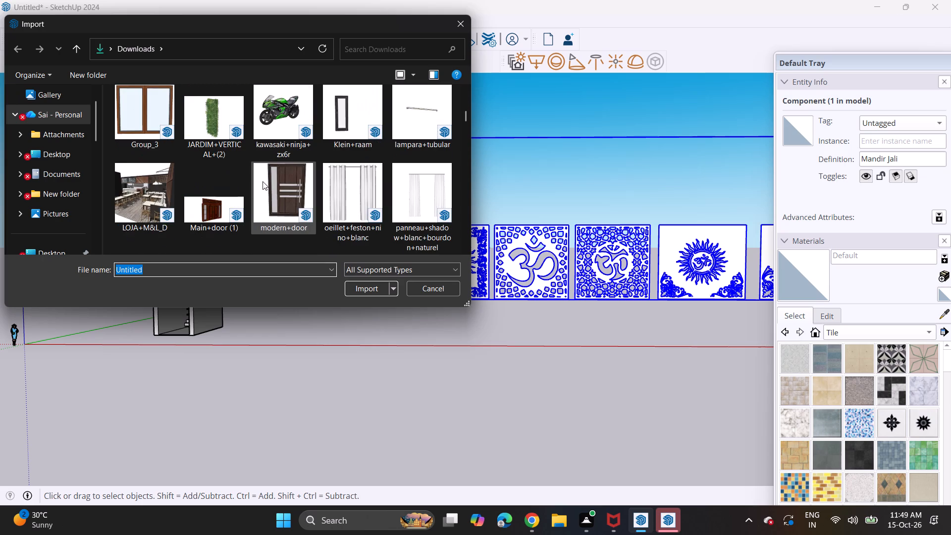
scroll(263, 181, "down", 4)
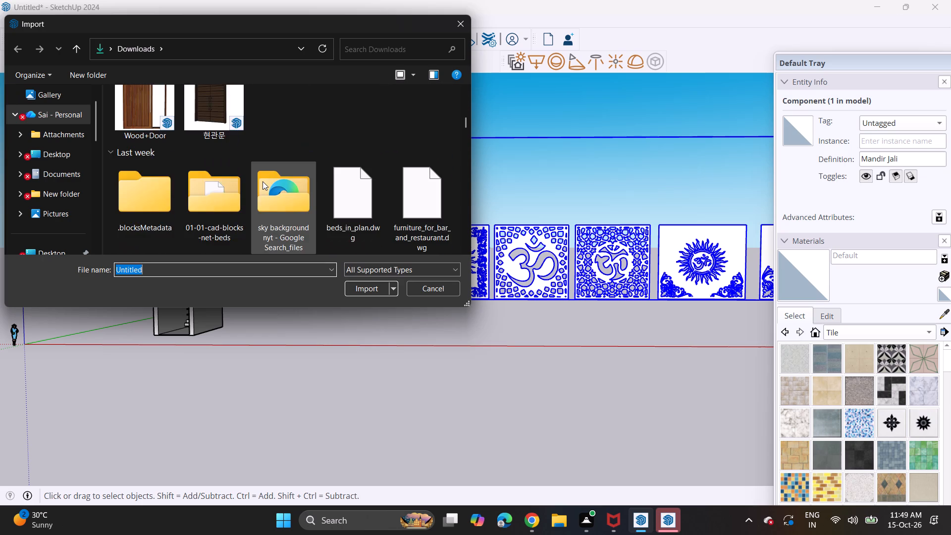
scroll(263, 181, "down", 6)
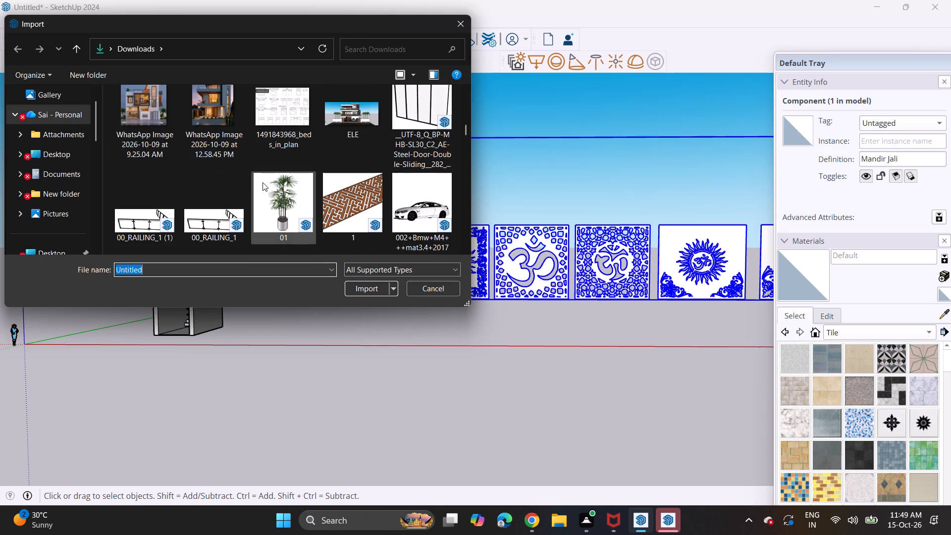
scroll(263, 182, "down", 1)
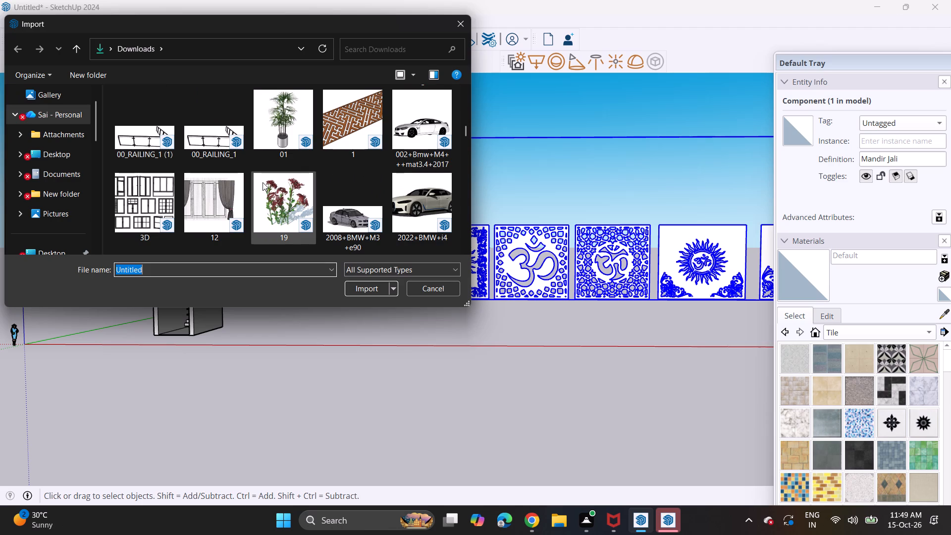
scroll(263, 182, "down", 3)
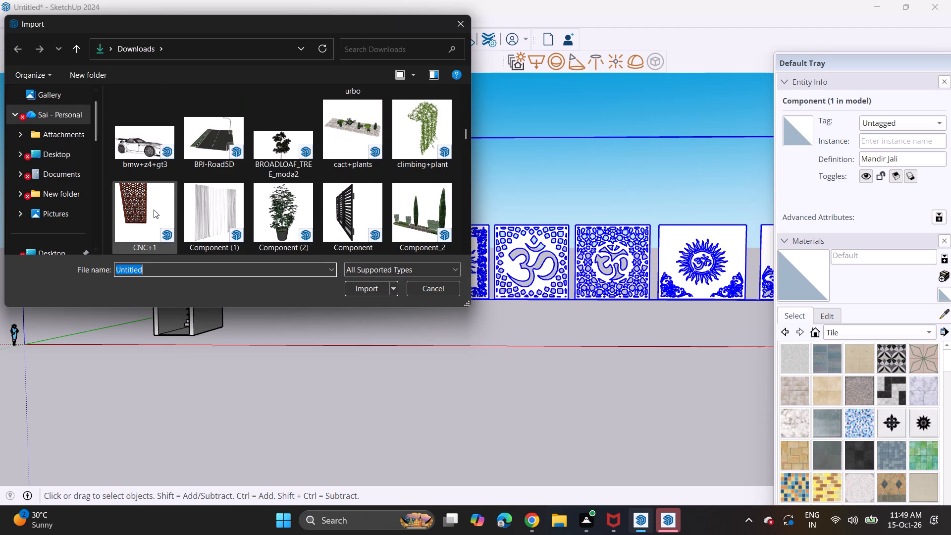
left_click(153, 210)
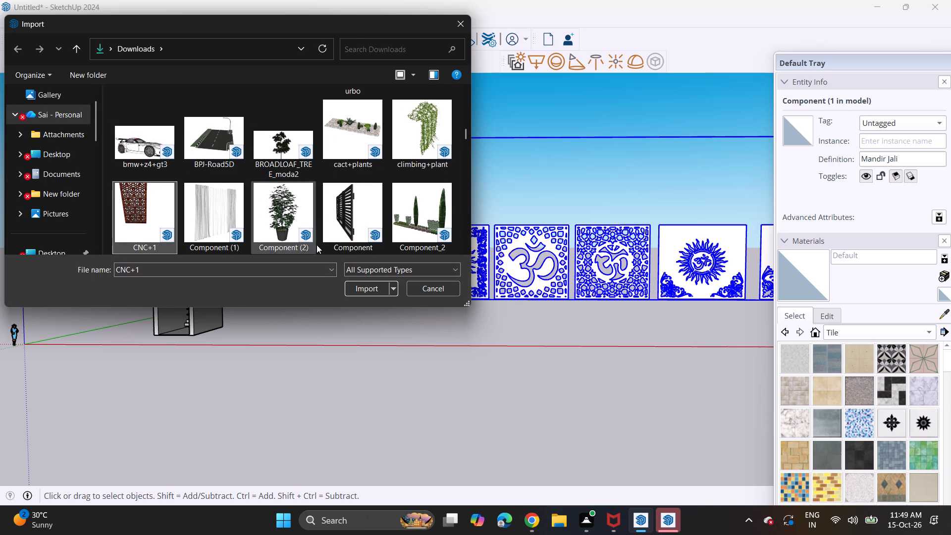
scroll(258, 230, "down", 2)
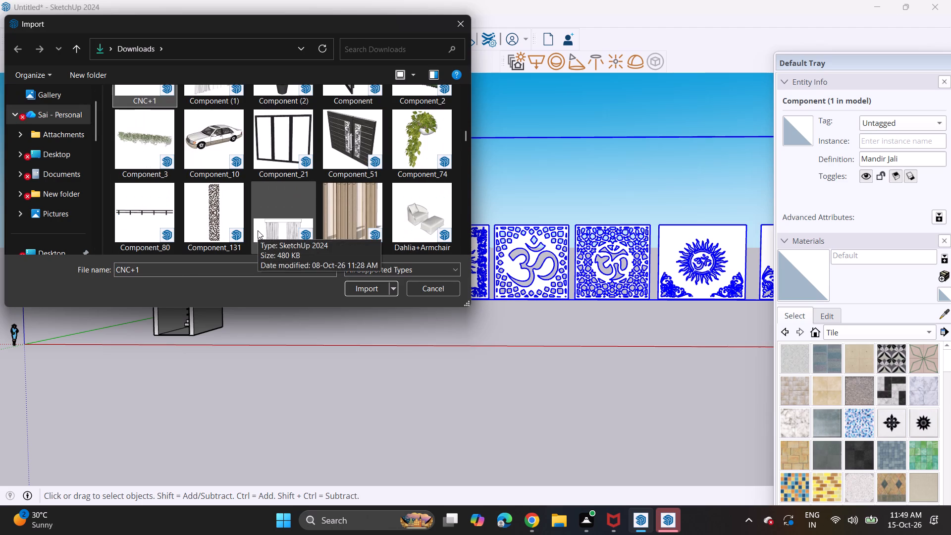
left_click(223, 223)
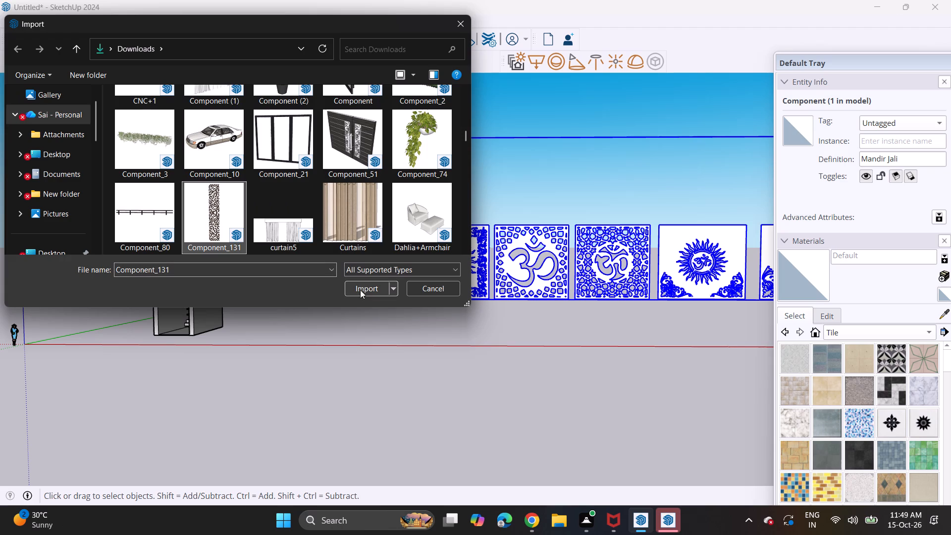
left_click(365, 292)
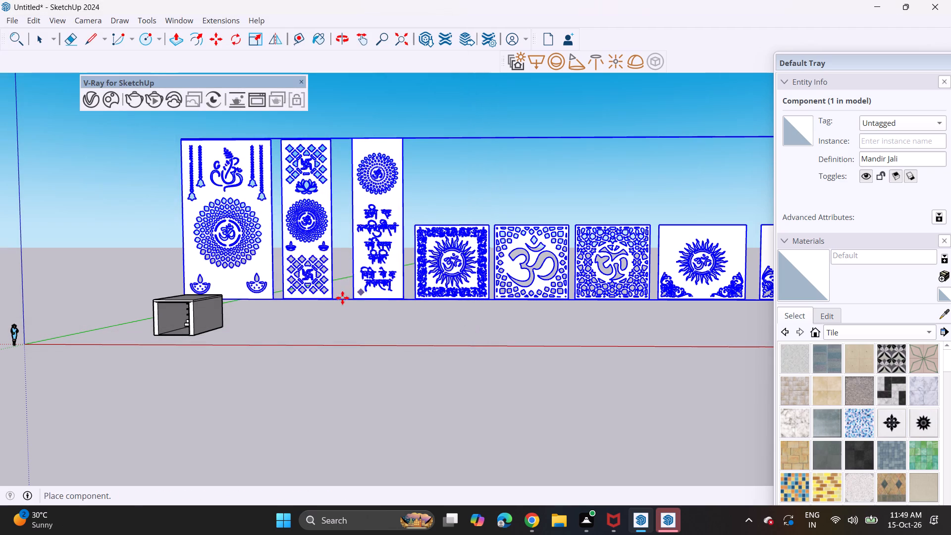
Place the Component_131 jali on the puja room floor near the front opening.
scroll(223, 323, "up", 7)
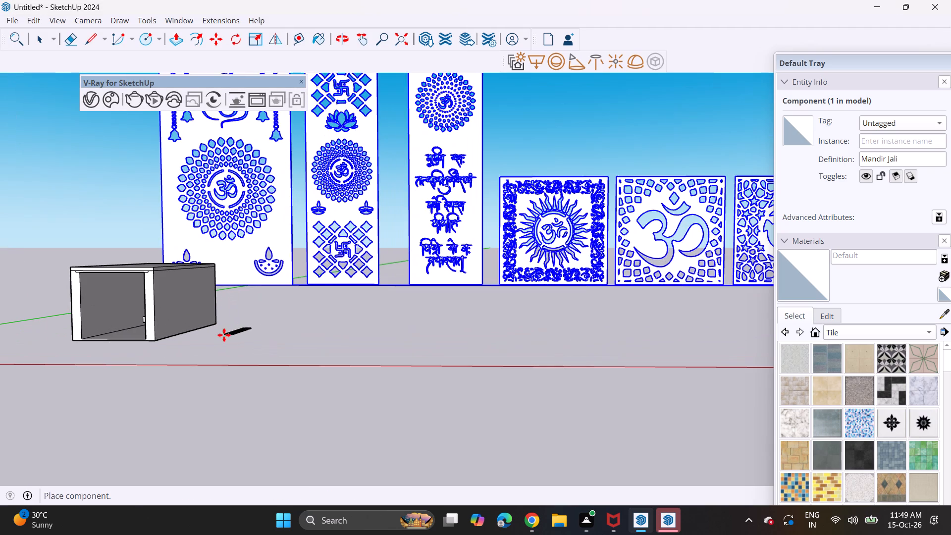
middle_click_drag(224, 335, 529, 368)
scroll(438, 361, "up", 9)
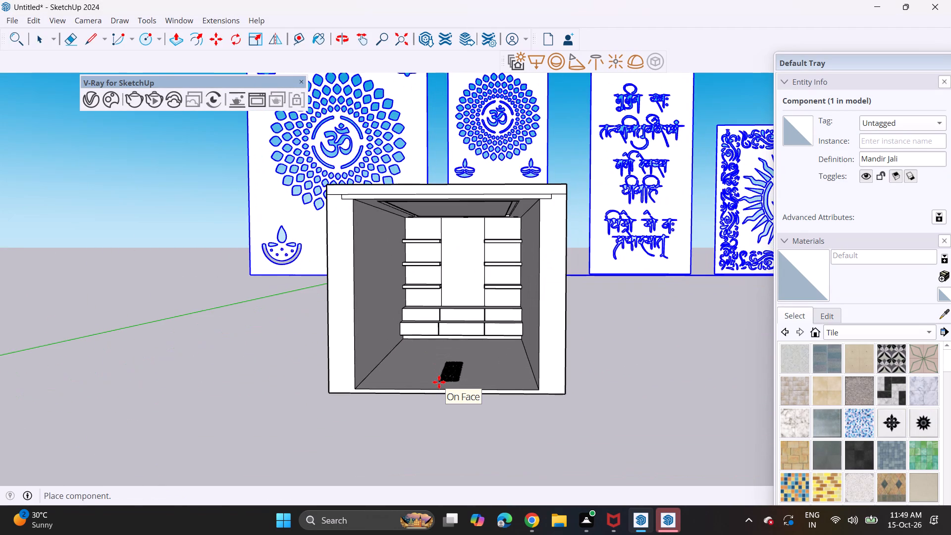
left_click(441, 377)
Rotate the scroll-pattern jali about the red axis from lying flat to standing upright.
middle_click_drag(539, 367, 275, 351)
scroll(264, 311, "up", 1)
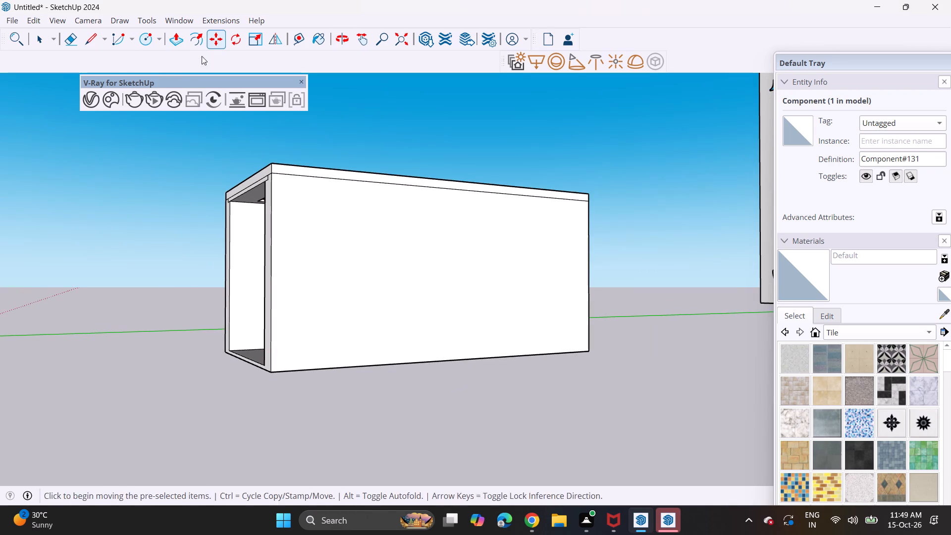
left_click(231, 42)
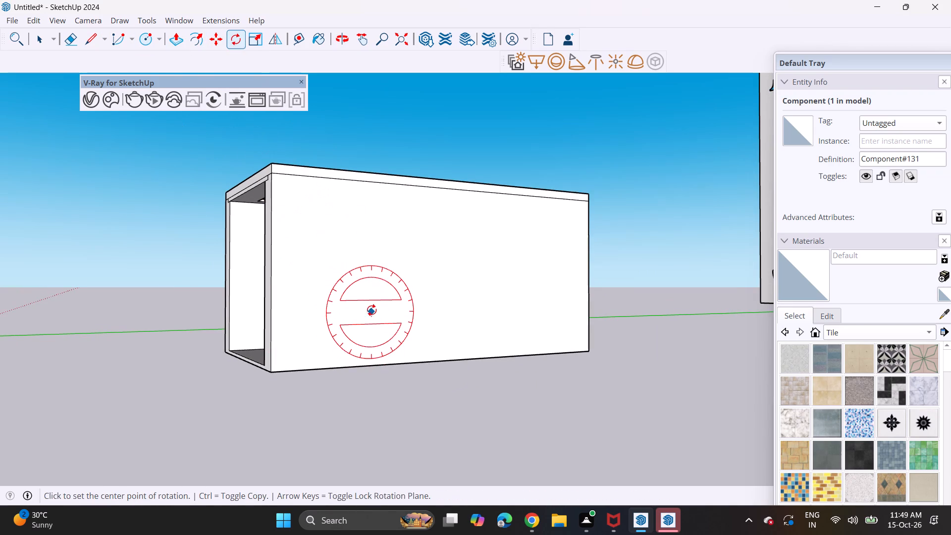
left_click(371, 310)
left_click(403, 310)
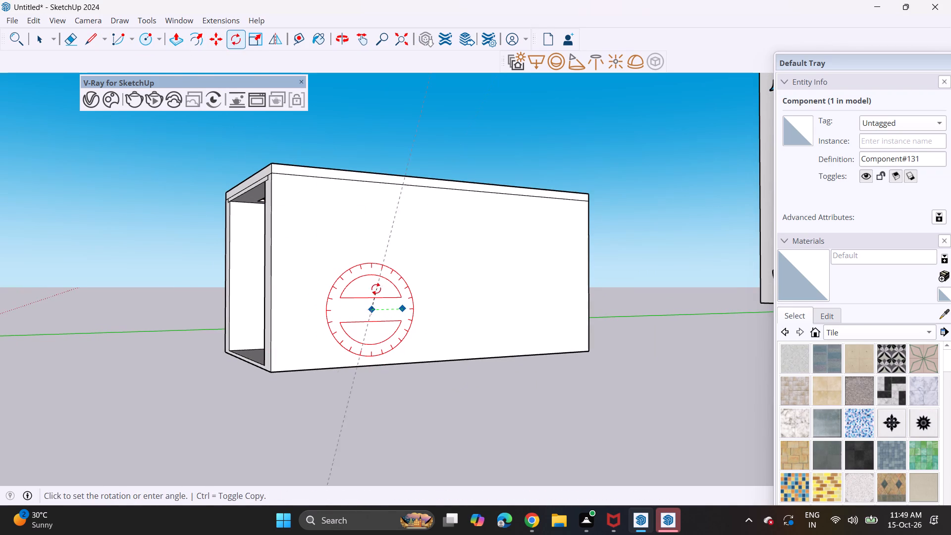
left_click(369, 275)
Move the upright jali by its top-left corner to the back wall's upper left corner, just under the ceiling.
middle_click_drag(234, 276, 238, 276)
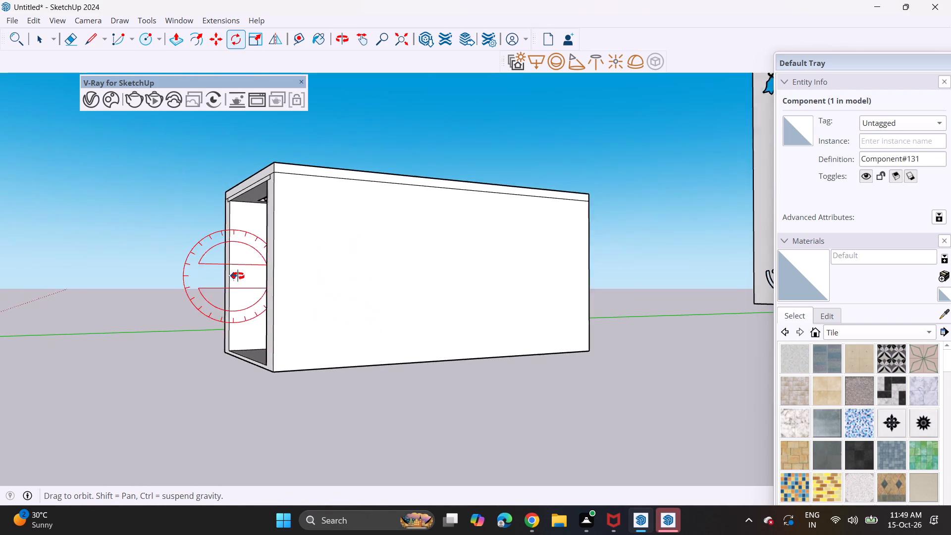
middle_click_drag(238, 276, 497, 287)
scroll(556, 301, "up", 5)
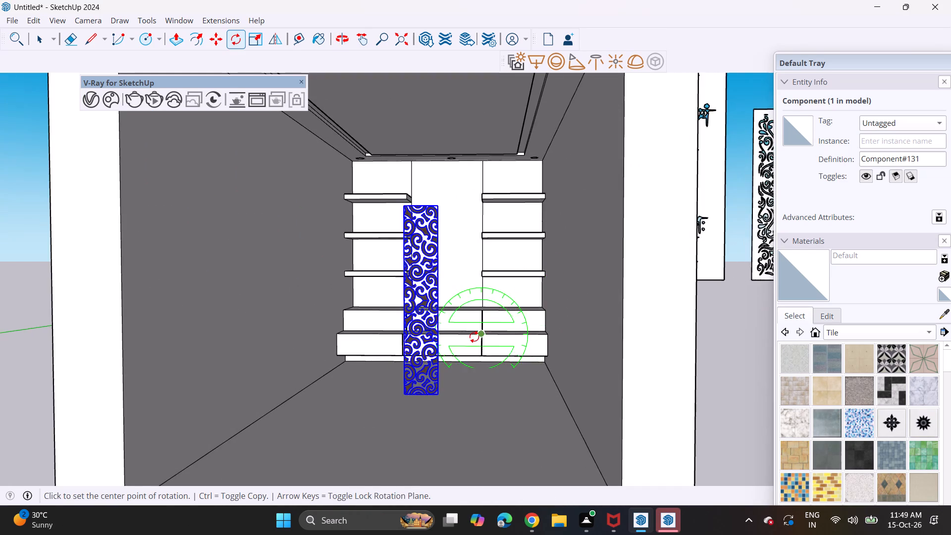
scroll(474, 337, "up", 2)
key("m")
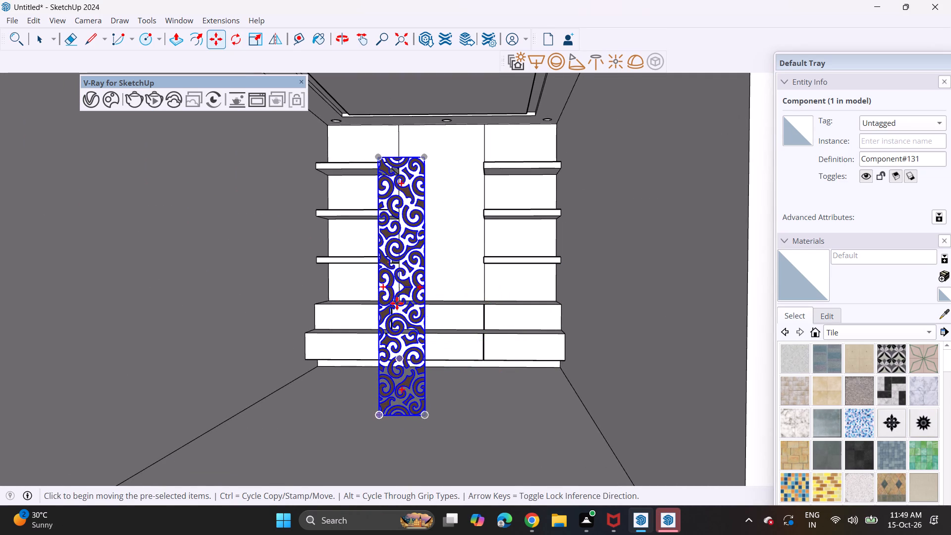
left_click(379, 157)
middle_click_drag(347, 132, 359, 160)
scroll(330, 147, "up", 12)
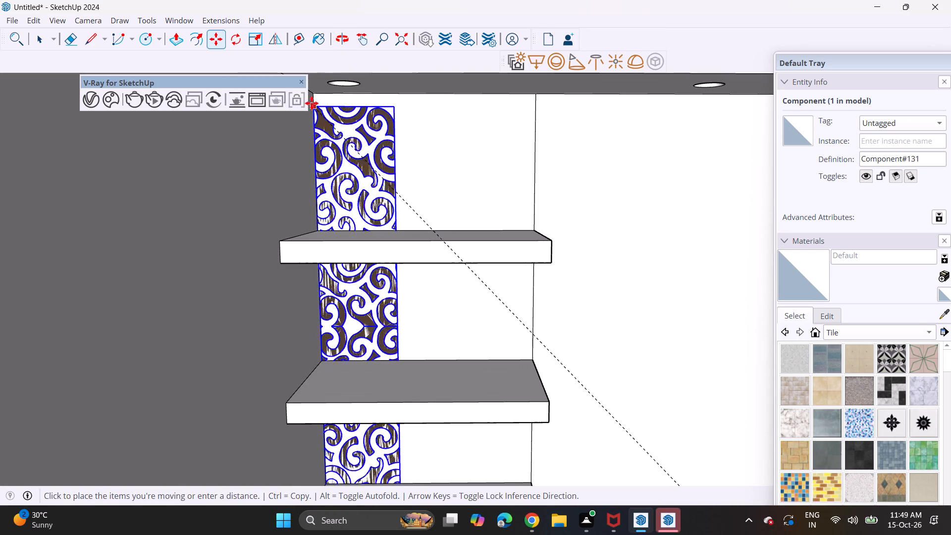
middle_click_drag(324, 108, 408, 145)
middle_click_drag(408, 145, 330, 120)
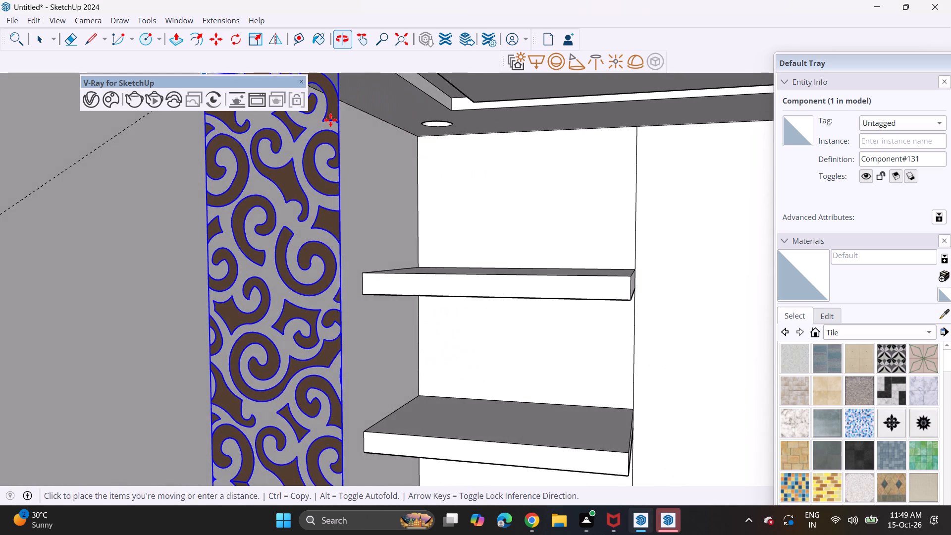
scroll(371, 124, "up", 6)
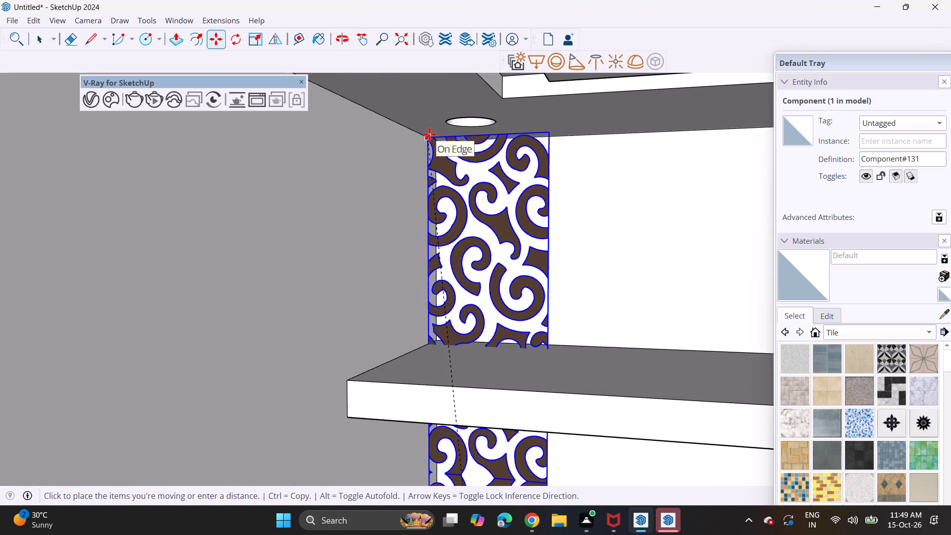
left_click(429, 134)
scroll(444, 208, "down", 7)
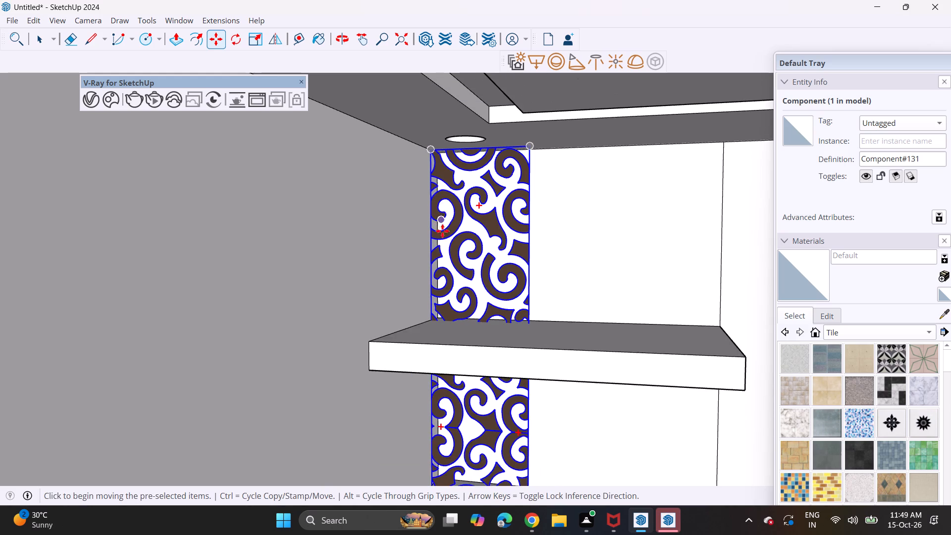
Scale the scroll-pattern jali downward so its bottom edge meets the top surface of the stepped pooja unit.
scroll(453, 266, "down", 9)
middle_click_drag(466, 311, 435, 205)
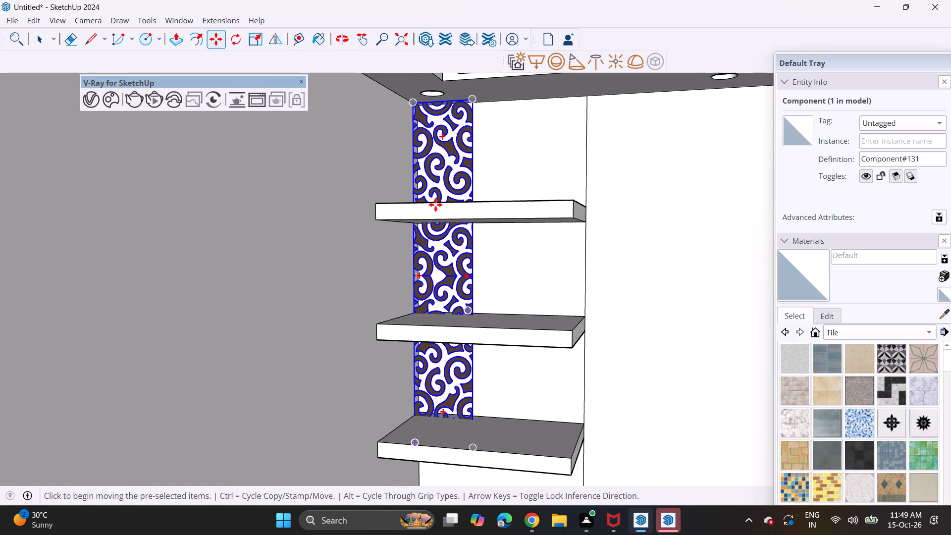
scroll(435, 205, "down", 6)
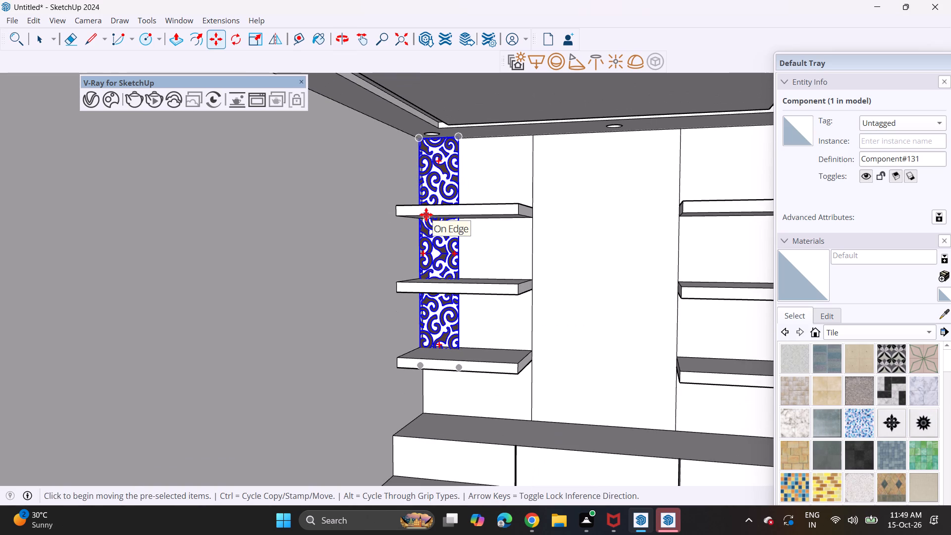
middle_click_drag(426, 214, 481, 196)
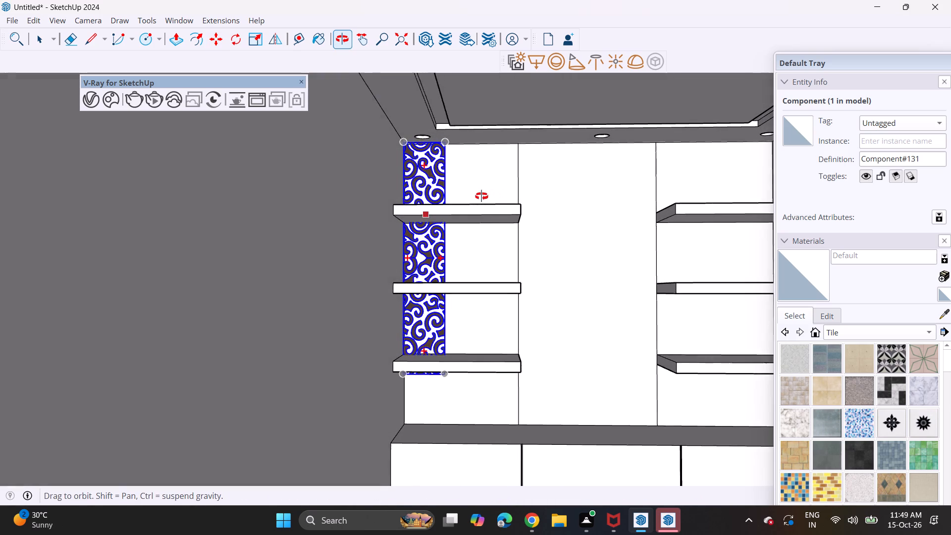
middle_click_drag(481, 196, 479, 196)
left_click(259, 39)
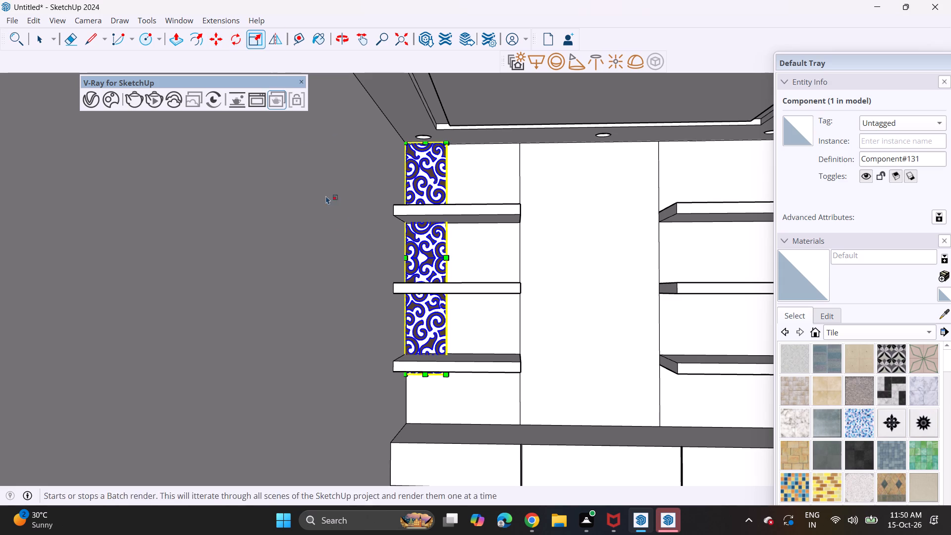
left_click(428, 378)
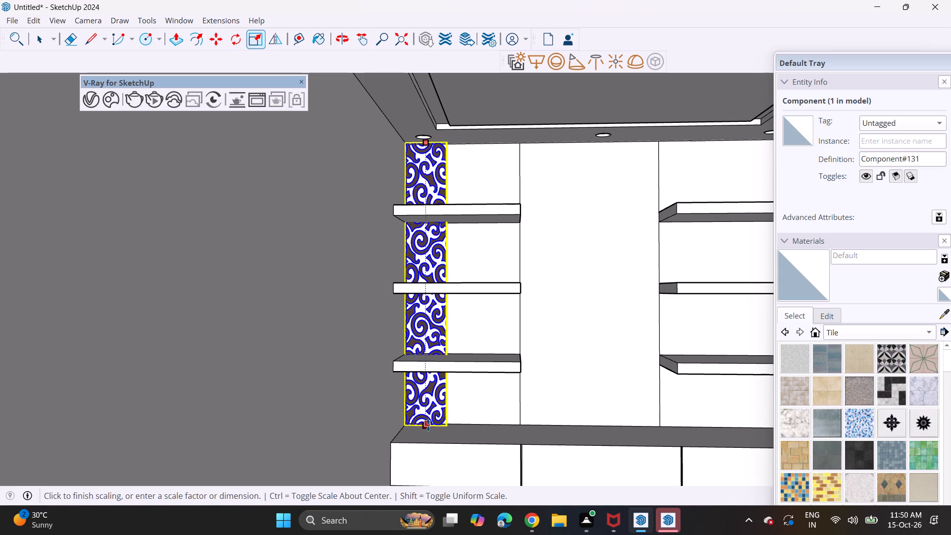
left_click(428, 425)
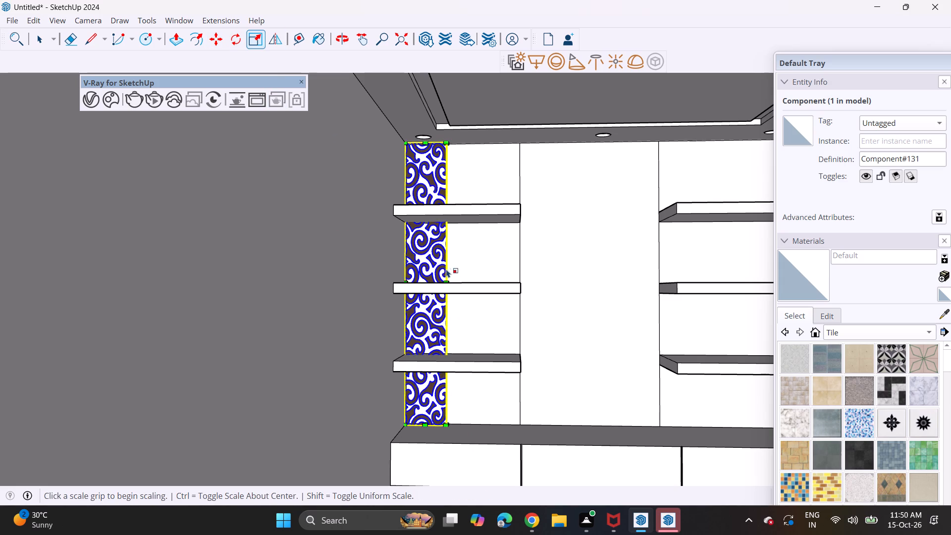
Scale the jali wider so it spans about half the width of the left shelf bay.
middle_click_drag(445, 272, 446, 297)
left_click(448, 280)
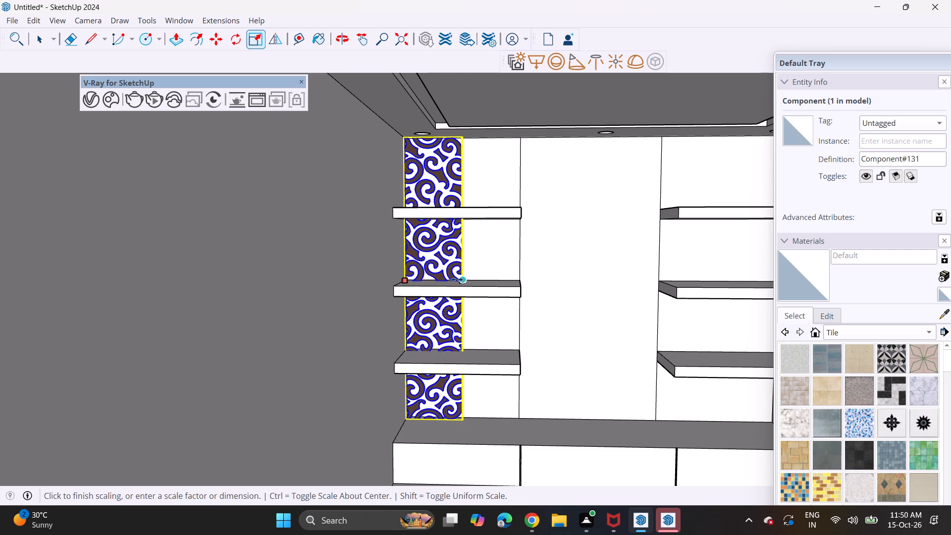
left_click(458, 282)
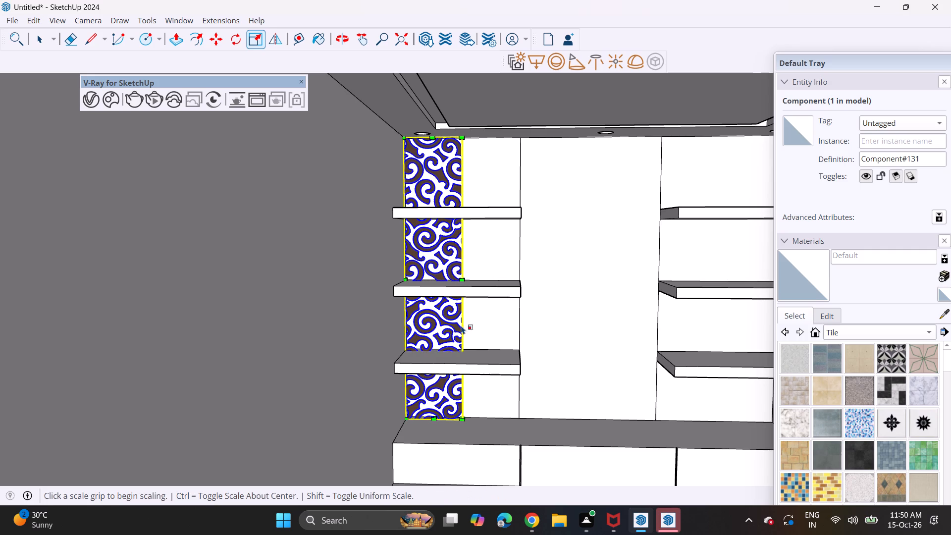
Copy the widened jali alongside the original to cover the remaining half of the left shelf bay.
key("space")
key("m")
left_click(409, 424)
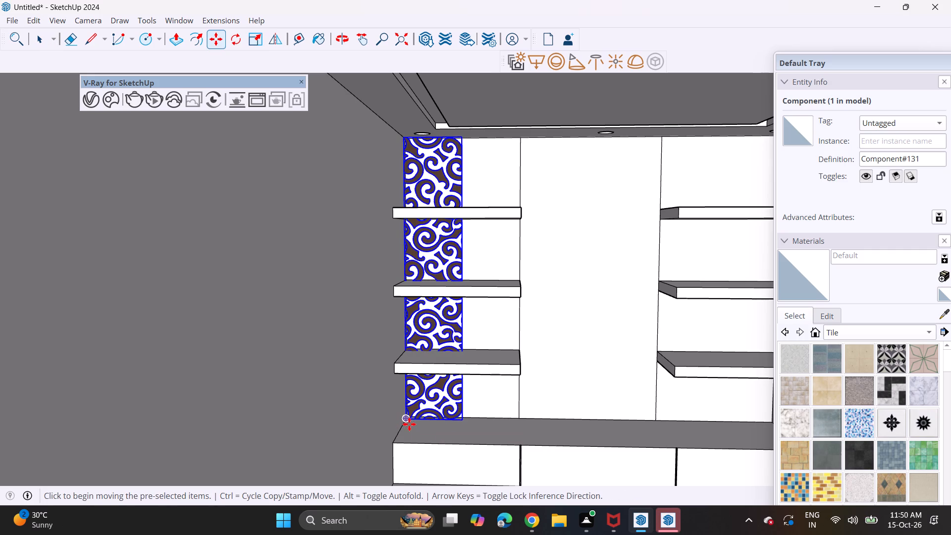
left_click(465, 423)
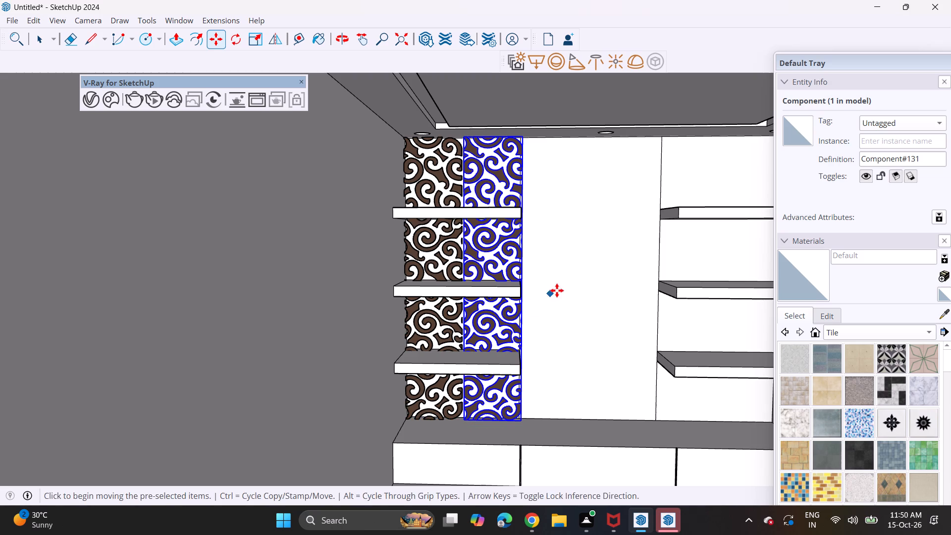
key("space")
left_click(557, 290)
Adjust the copied jali's position along the back wall so it butts against the first panel within the left bay.
scroll(557, 290, "down", 3)
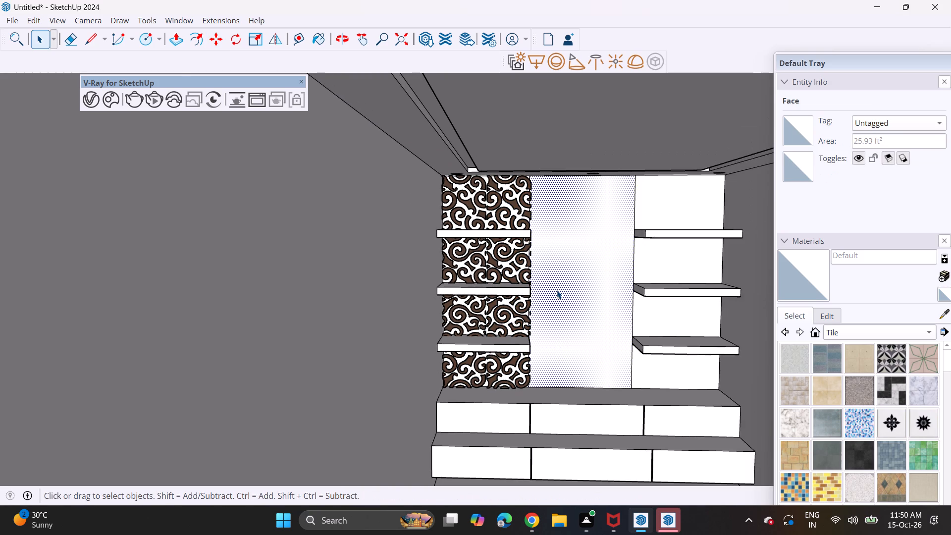
scroll(557, 290, "down", 3)
middle_click_drag(528, 270, 516, 255)
scroll(515, 301, "up", 4)
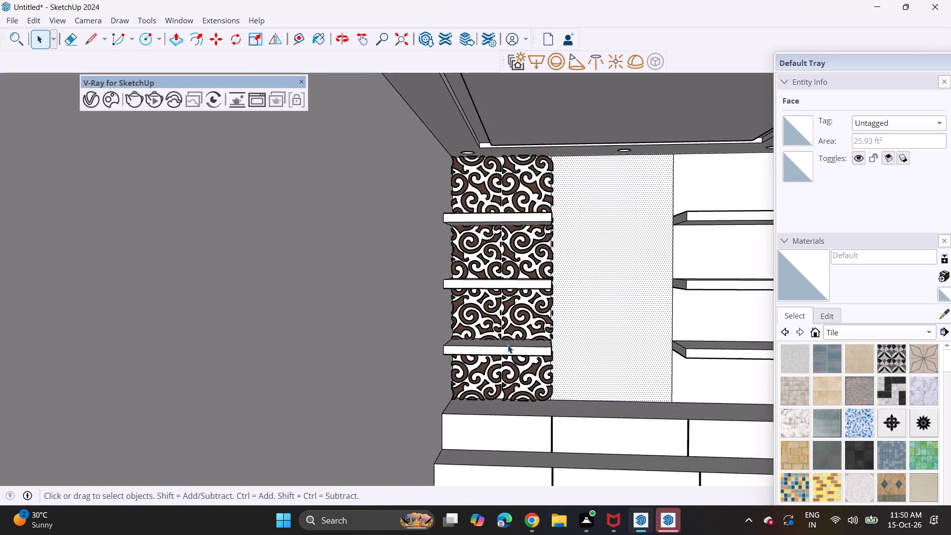
scroll(508, 345, "up", 9)
scroll(508, 343, "down", 4)
middle_click_drag(508, 345, 503, 334, "shift")
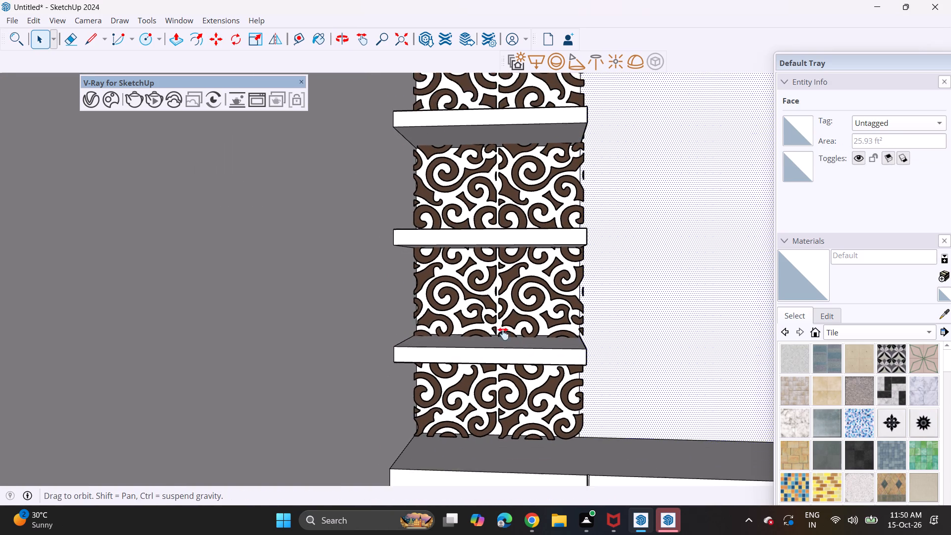
middle_click_drag(503, 334, 454, 293, "shift")
left_click(475, 354)
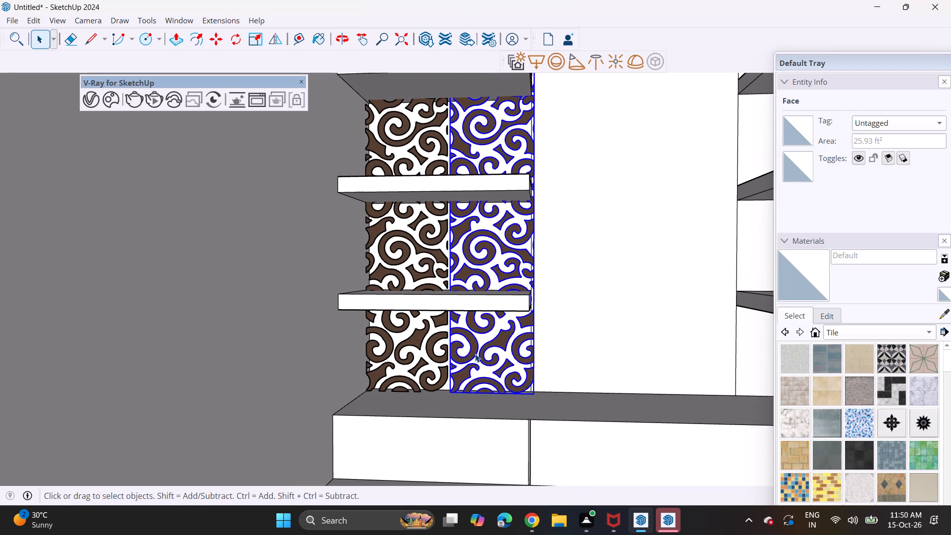
middle_click_drag(481, 359, 490, 364)
key("m")
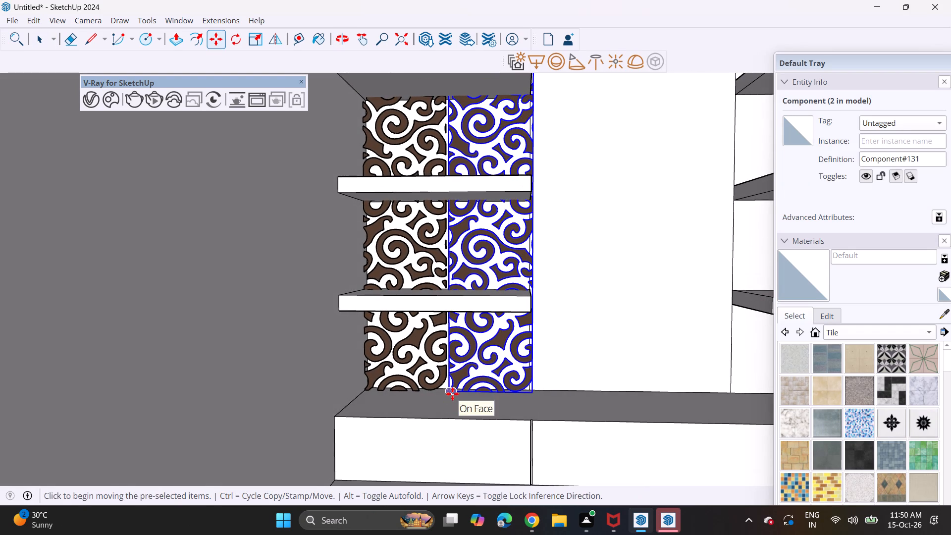
left_click(450, 390)
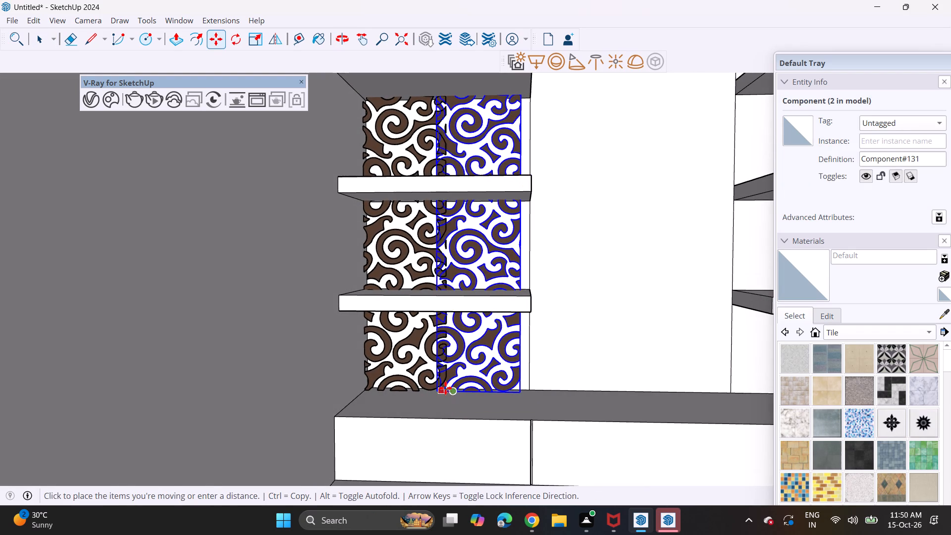
scroll(448, 390, "up", 8)
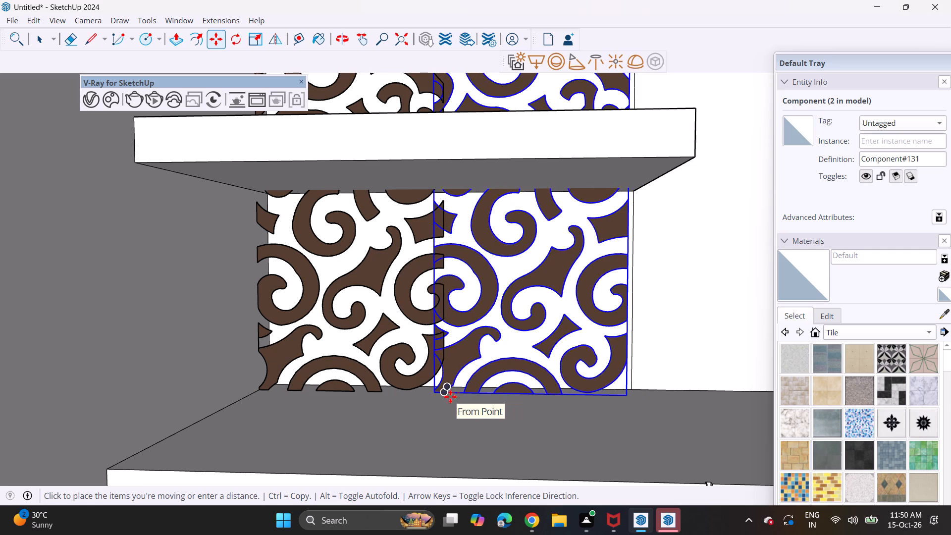
left_click(450, 397)
left_click(631, 397)
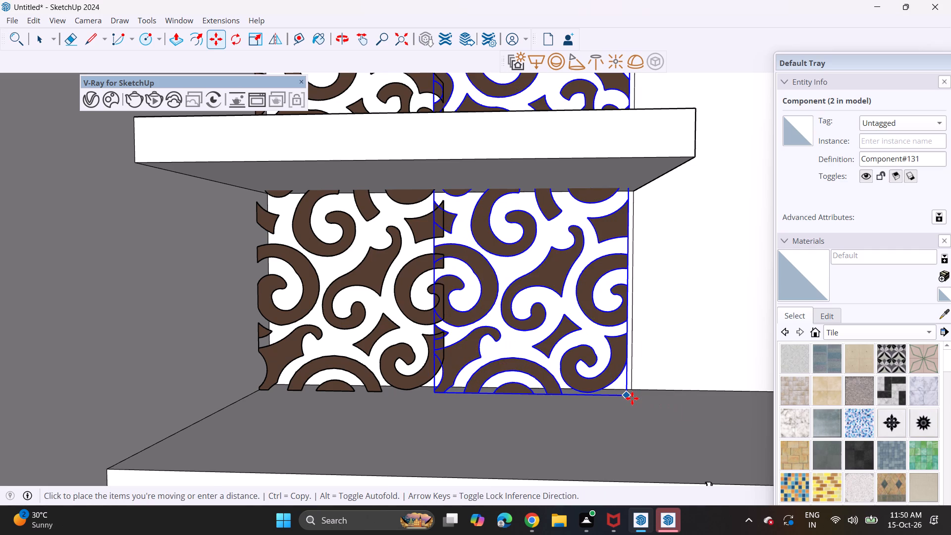
middle_click_drag(637, 400, 525, 402)
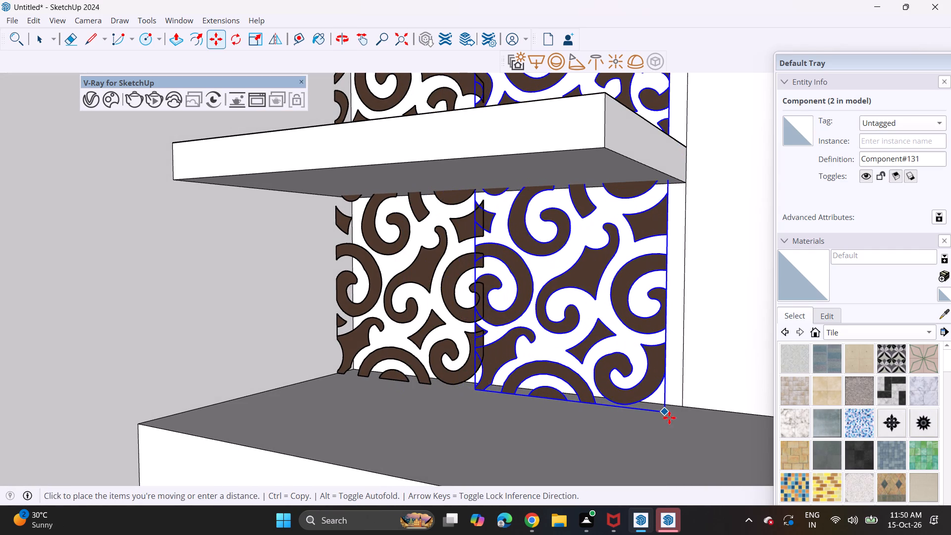
left_click(678, 419)
scroll(563, 378, "down", 3)
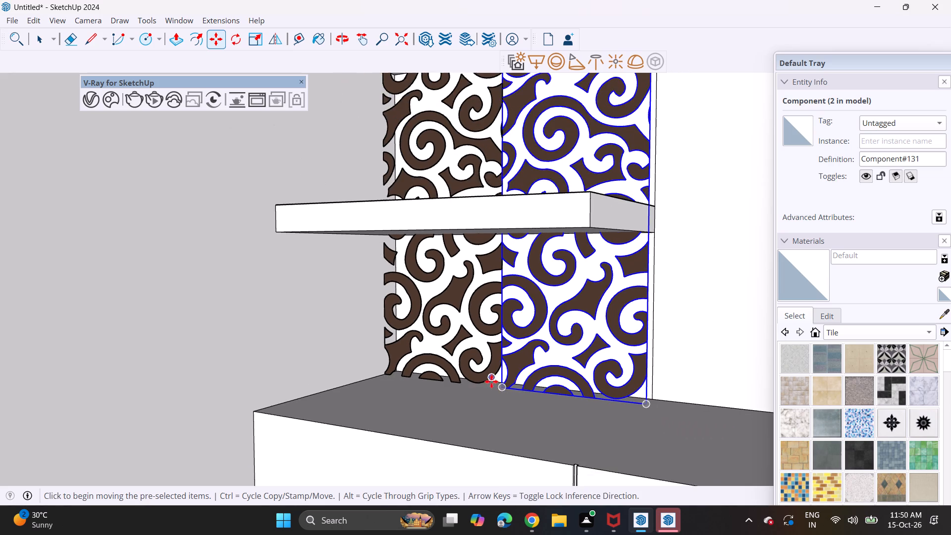
middle_click_drag(491, 381, 550, 379)
scroll(552, 378, "down", 15)
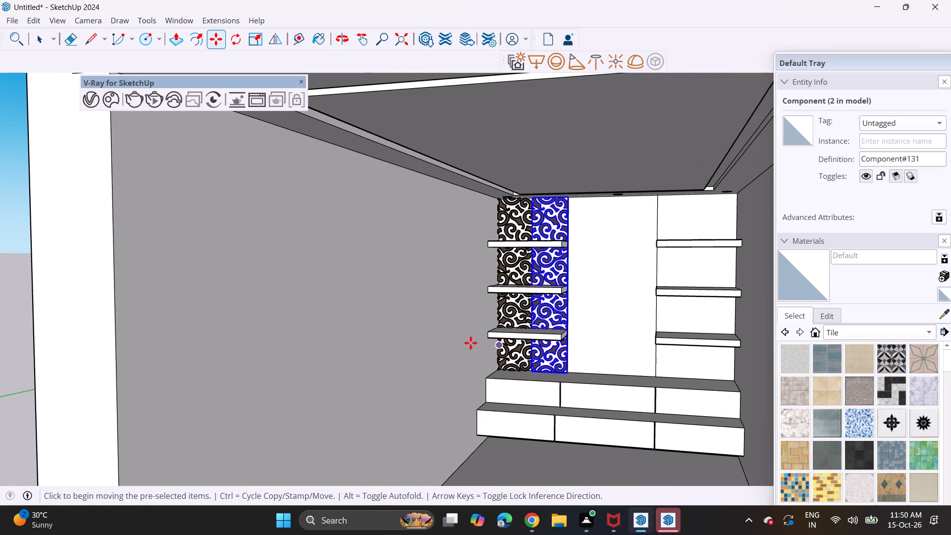
key("space")
left_click(17, 372)
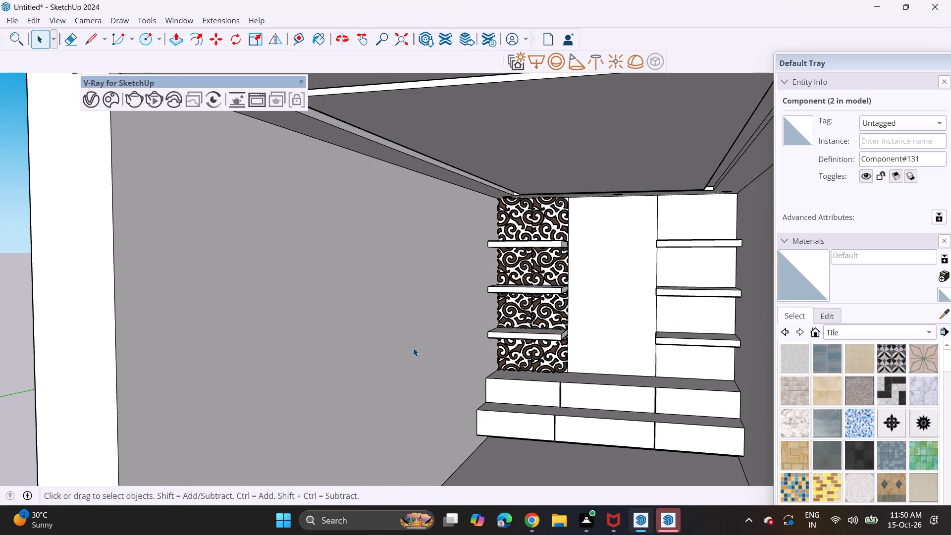
Copy both scroll-pattern jali panels together across to the right shelf bay, ending at the wall's right corner.
middle_click_drag(413, 348, 464, 348)
middle_click_drag(518, 340, 410, 334, "shift")
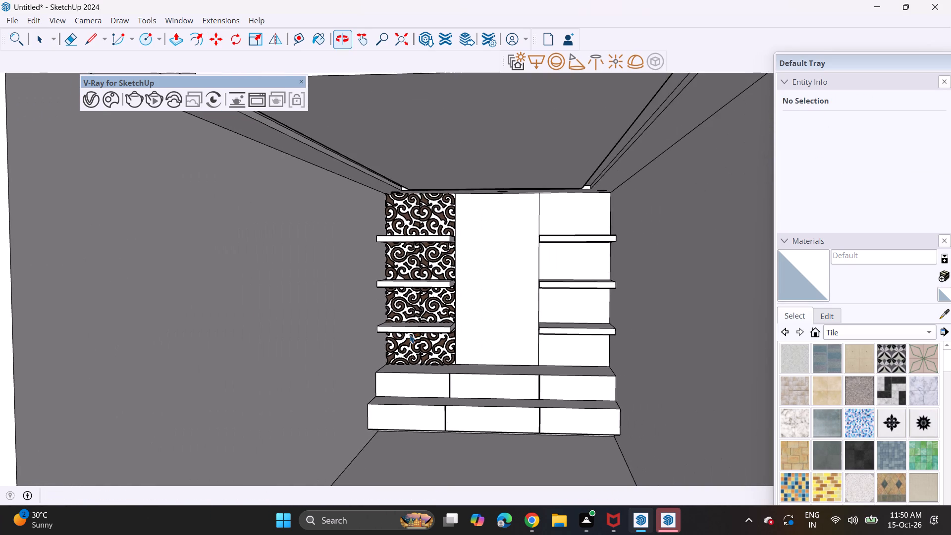
scroll(410, 334, "up", 7)
scroll(414, 313, "down", 6)
left_click(408, 291)
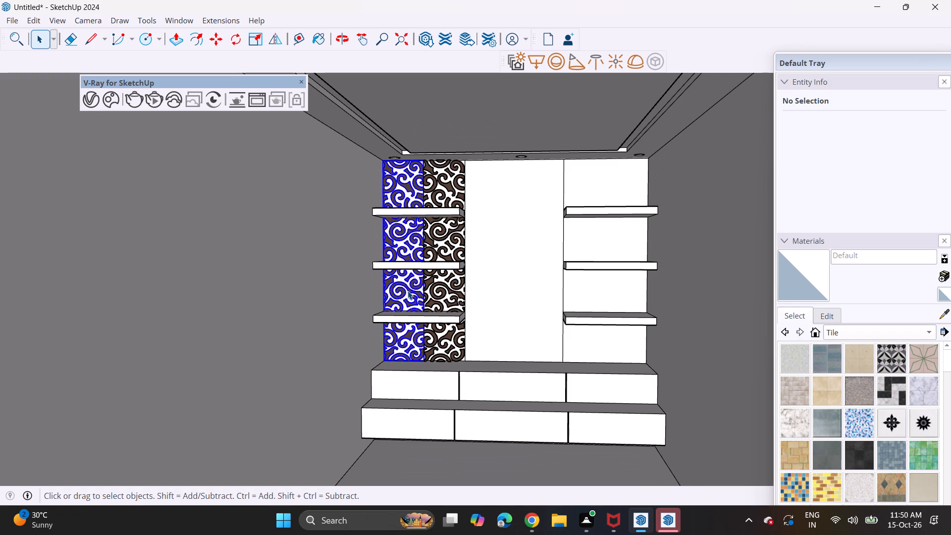
left_click(440, 299, "ctrl")
scroll(461, 345, "up", 6)
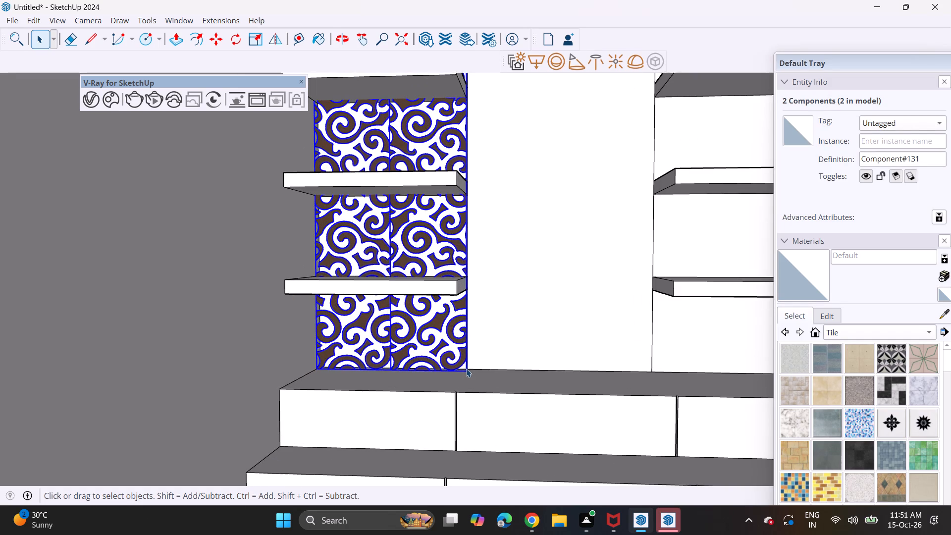
key("m")
left_click(463, 374)
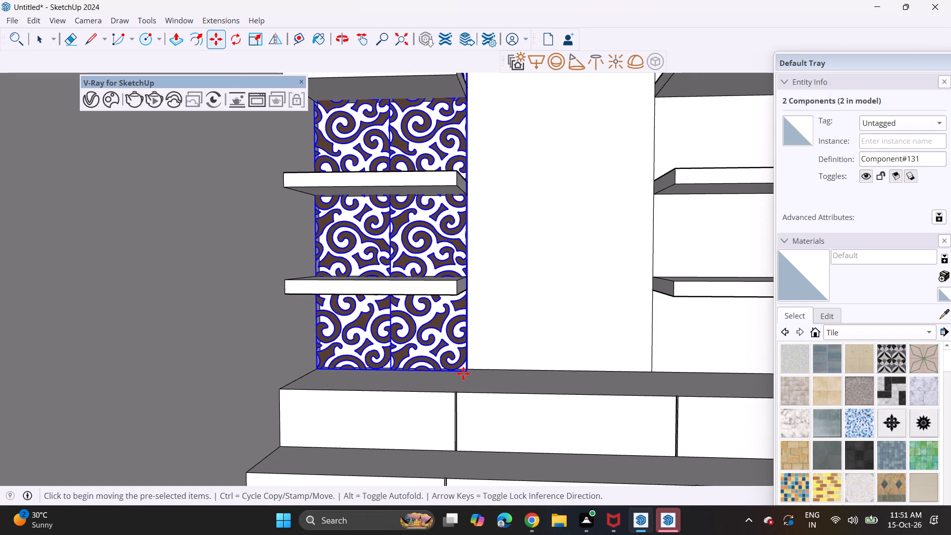
scroll(496, 367, "down", 4)
middle_click_drag(475, 371, 312, 372, "shift")
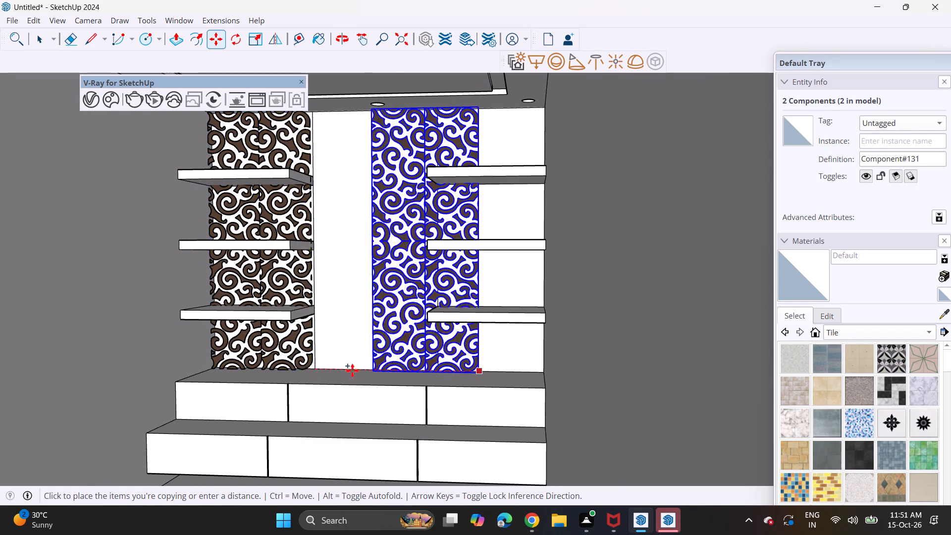
left_click(539, 373)
scroll(525, 365, "down", 6)
key("space")
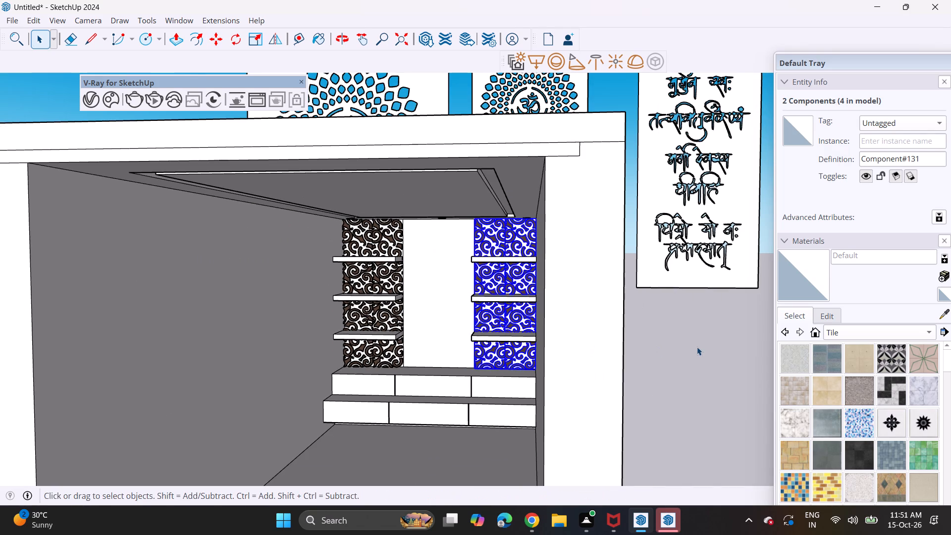
left_click(697, 347)
Explode the Mandir Jali component standing behind the room into its separate panels.
scroll(605, 341, "down", 3)
middle_click_drag(574, 347, 590, 349)
scroll(582, 340, "down", 4)
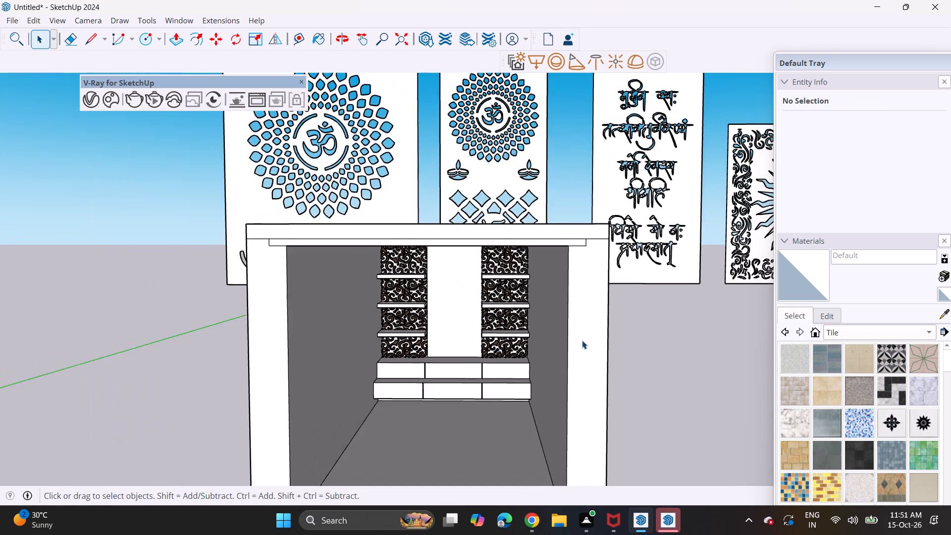
scroll(582, 340, "down", 14)
middle_click_drag(551, 335, 485, 360, "shift")
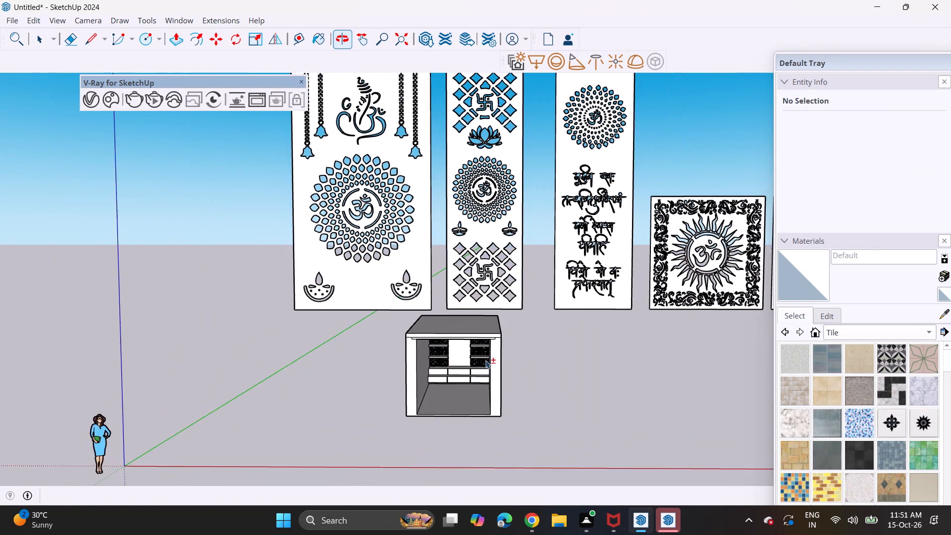
scroll(481, 351, "down", 3)
scroll(389, 277, "up", 3)
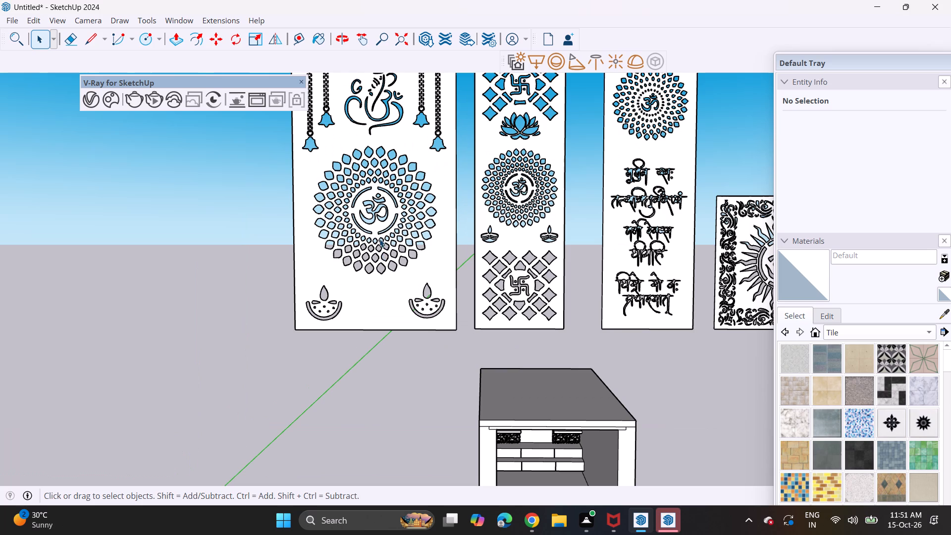
left_click(379, 239)
left_click(398, 223)
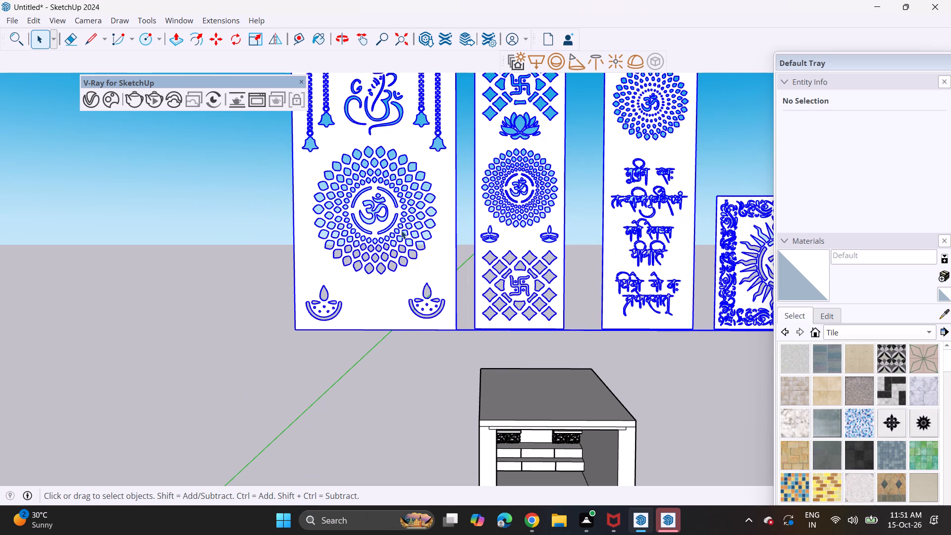
right_click(401, 230)
left_click(451, 96)
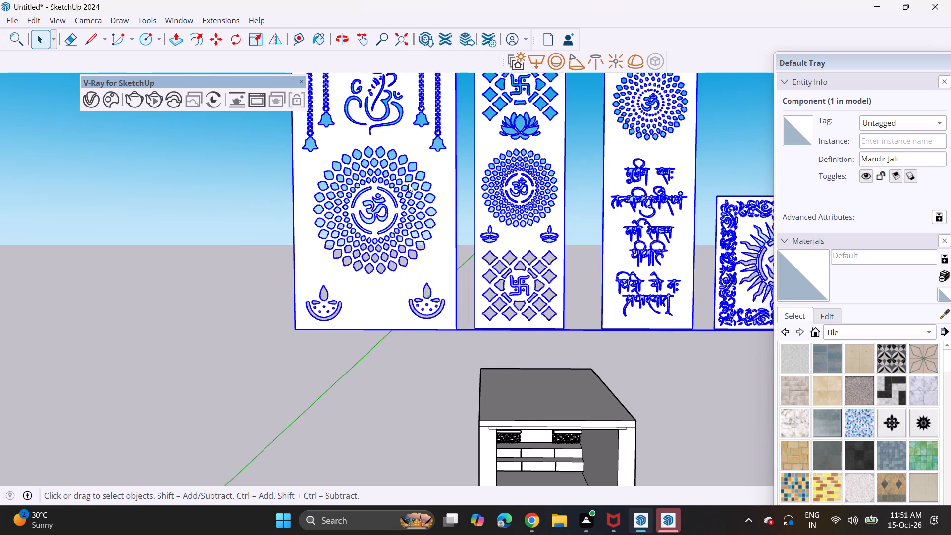
Delete all the separated Mandir Jali panels except the large one with Ganesha, hanging bells and the Om mandala.
left_click(389, 243)
scroll(446, 241, "down", 3)
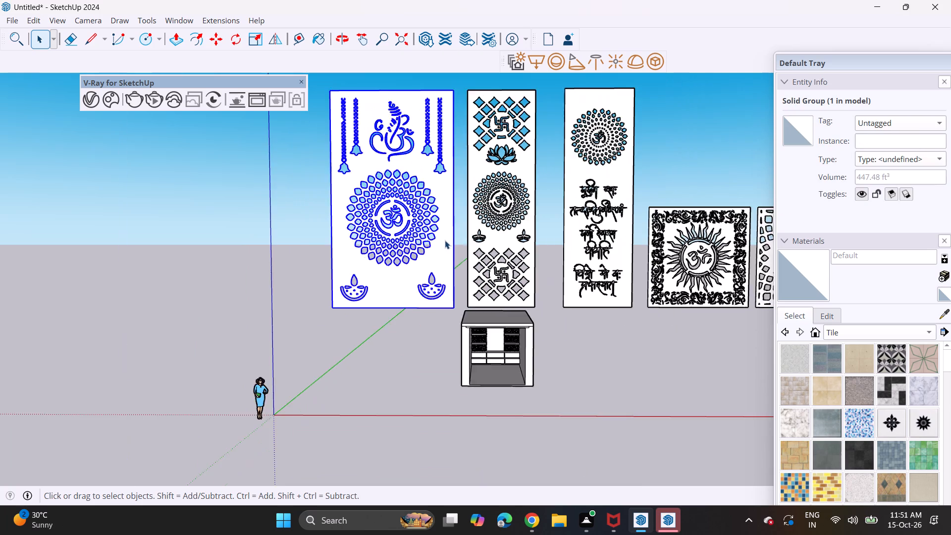
scroll(445, 240, "down", 8)
middle_click_drag(628, 228, 562, 237)
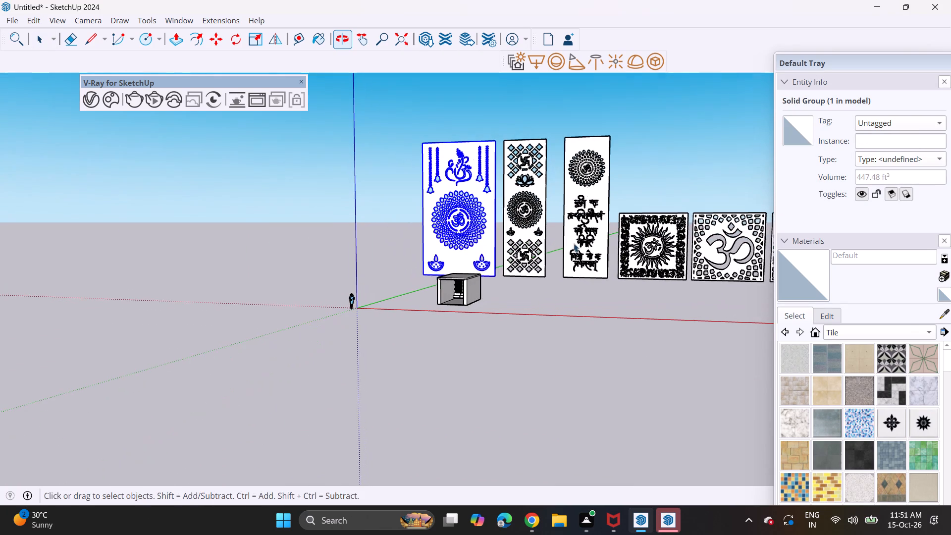
middle_click_drag(605, 257, 488, 254)
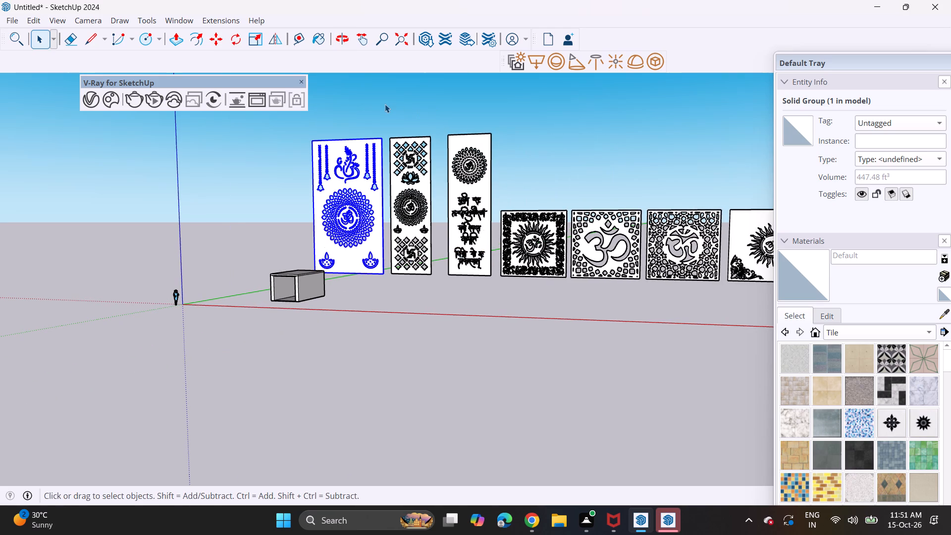
left_click_drag(383, 104, 681, 333)
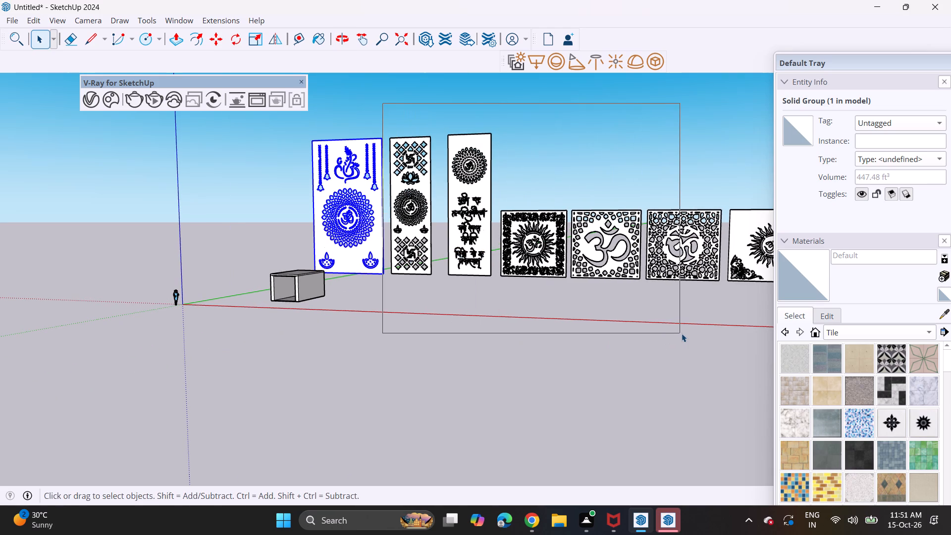
middle_click_drag(684, 332, 495, 313, "shift")
key("Delete")
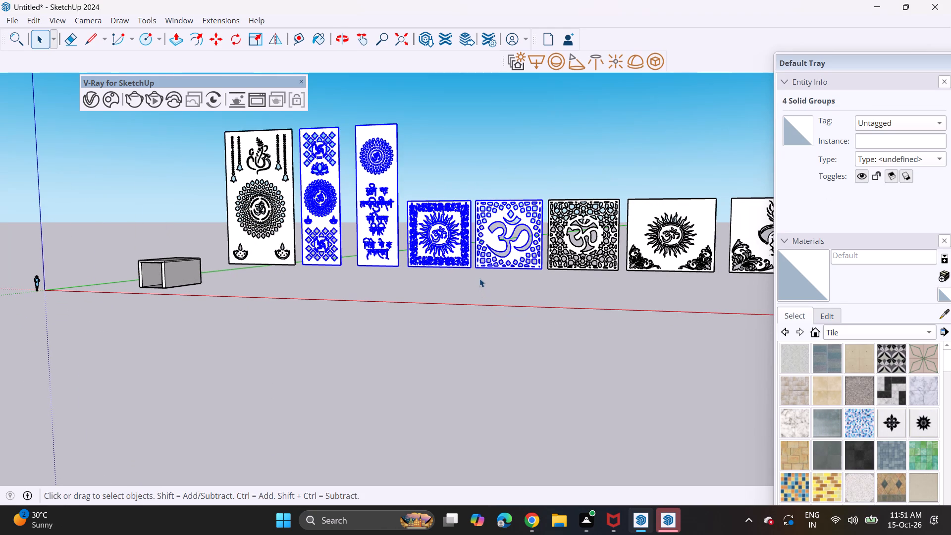
left_click_drag(461, 152, 597, 258)
middle_click_drag(602, 257, 564, 261, "shift")
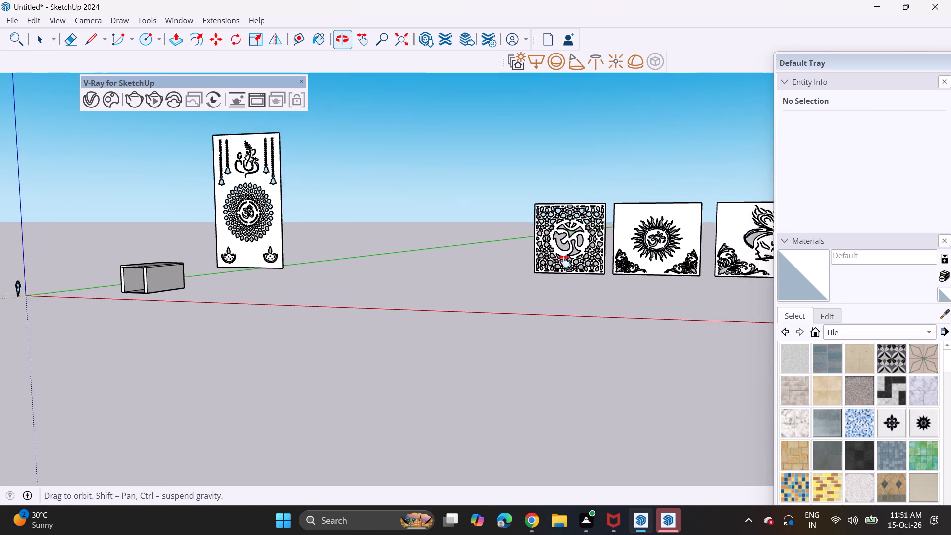
middle_click_drag(564, 261, 459, 257, "shift")
left_click_drag(362, 98, 763, 333)
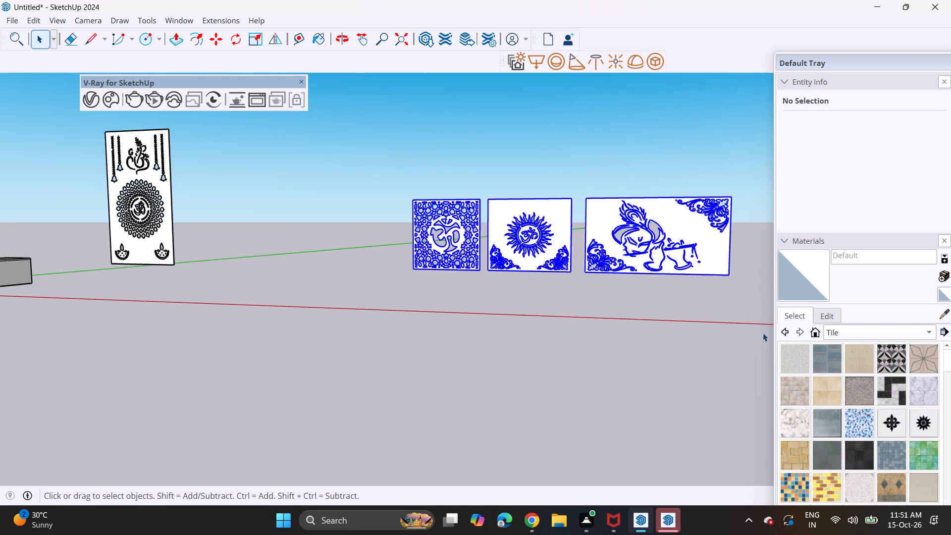
key("Delete")
Explode the remaining Ganesha and Om mandala jali panel group.
middle_click_drag(161, 228, 189, 226)
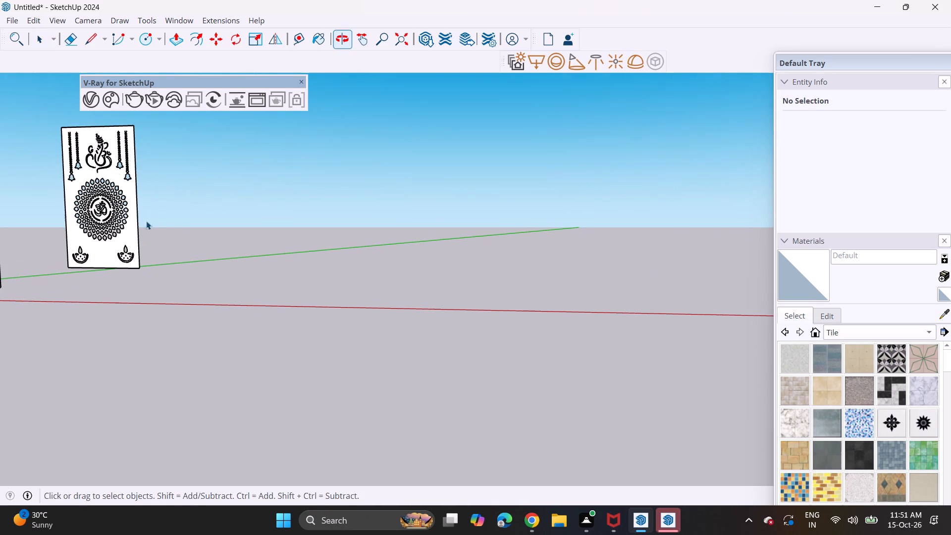
middle_click_drag(121, 211, 508, 237, "shift")
scroll(496, 212, "up", 4)
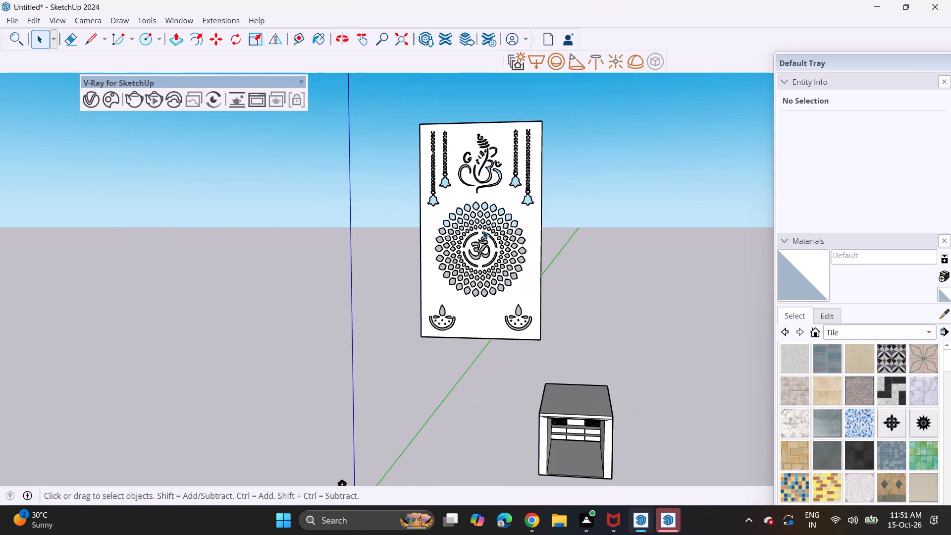
left_click(483, 230)
right_click(483, 230)
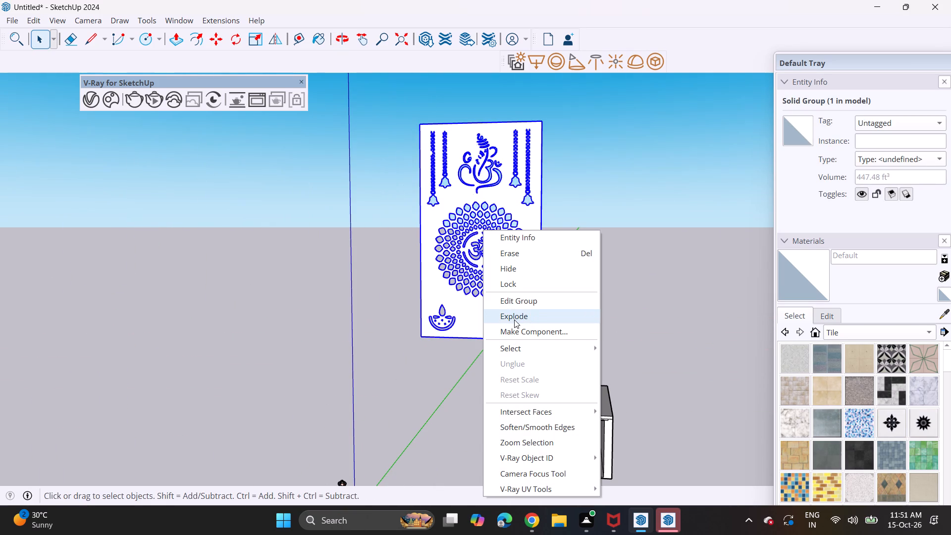
left_click(514, 320)
left_click(479, 257)
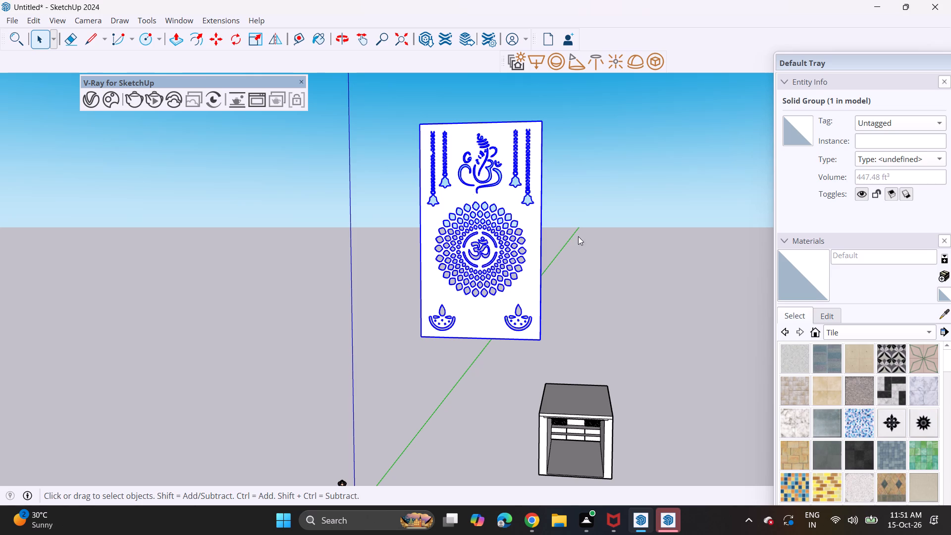
left_click(578, 236)
left_click(507, 234)
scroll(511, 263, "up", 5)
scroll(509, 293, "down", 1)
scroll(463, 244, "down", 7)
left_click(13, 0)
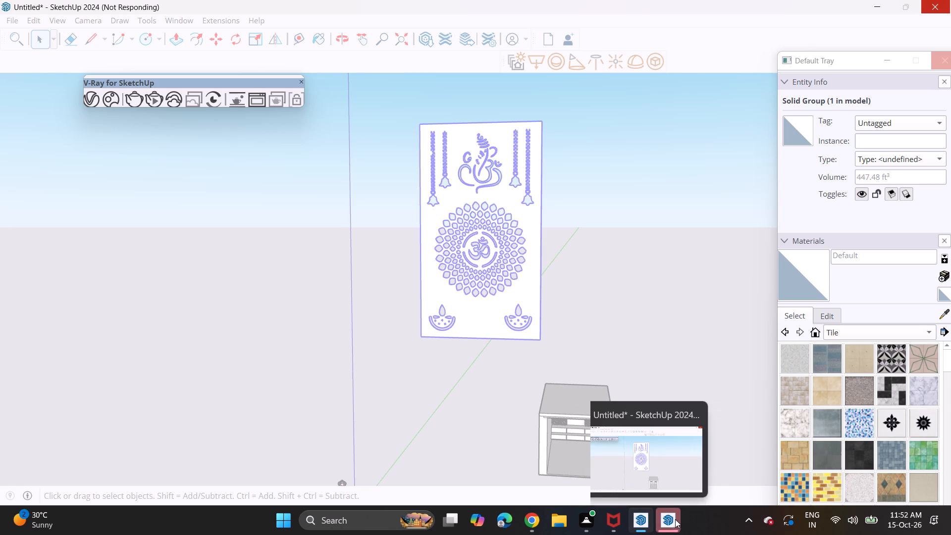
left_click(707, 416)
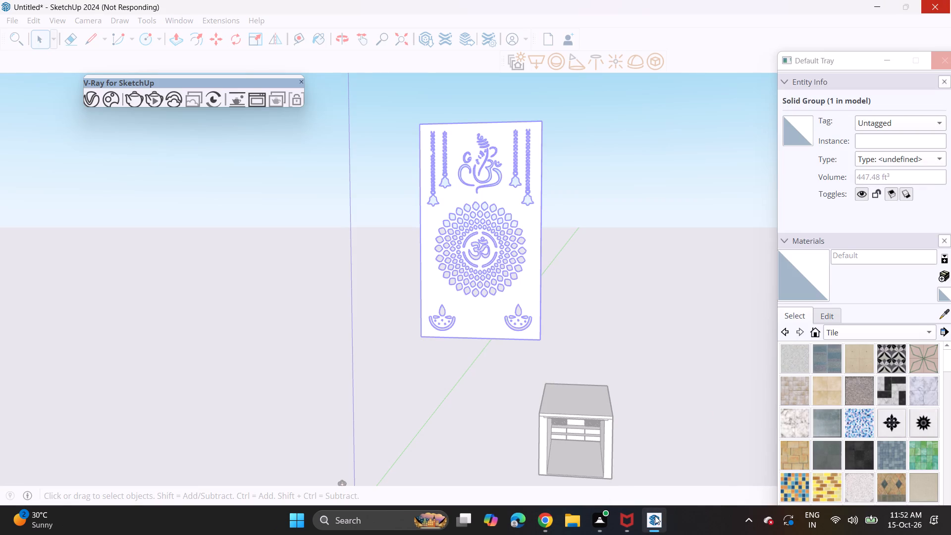
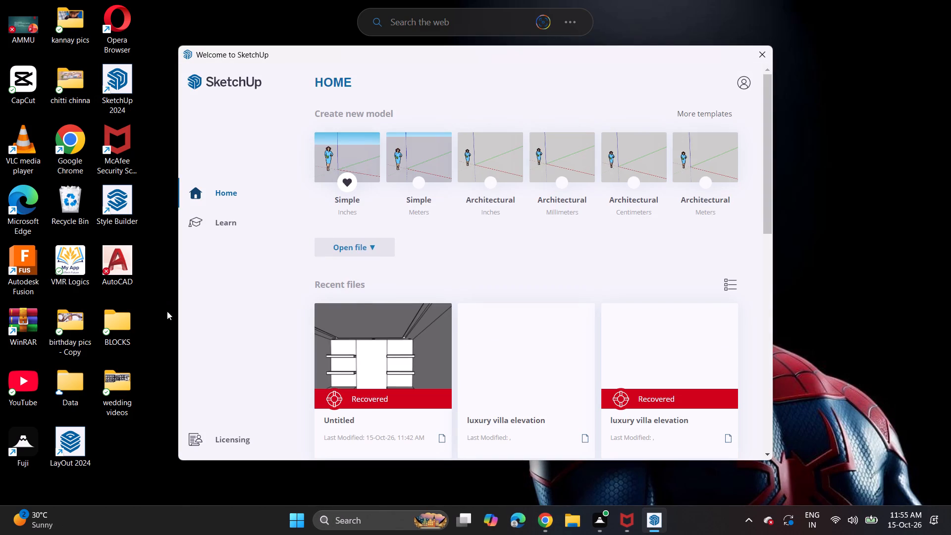
Open the recovered "Untitled" model from the recent files.
left_click(346, 342)
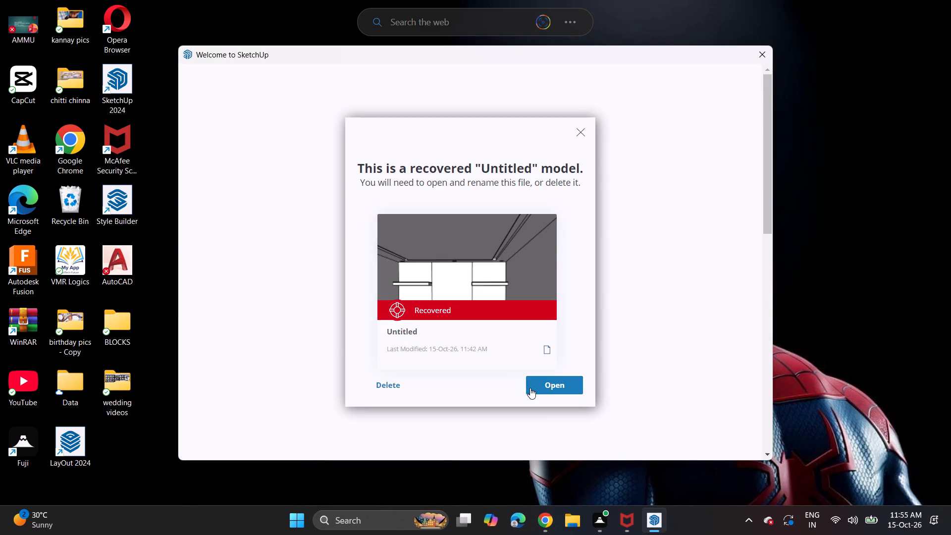
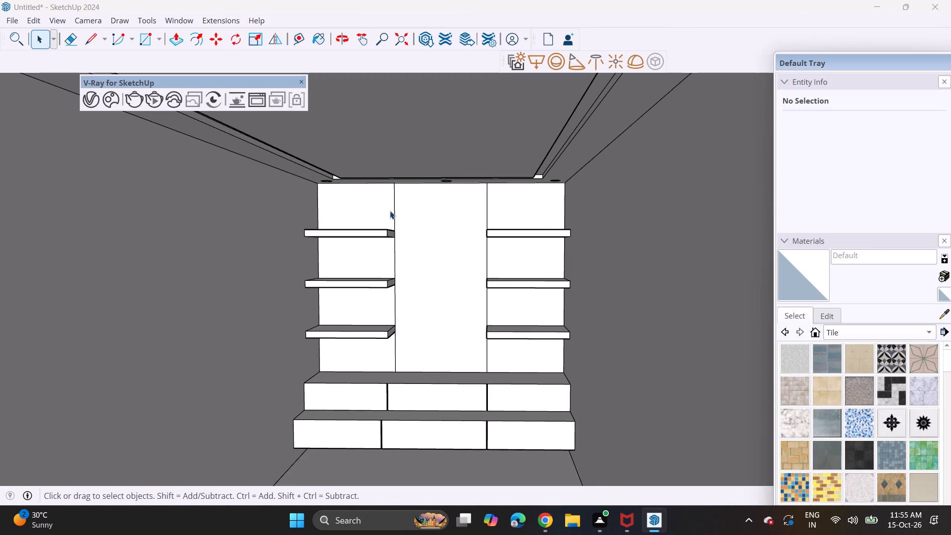
Bring up the file commands for the recovered puja room model.
left_click(8, 22)
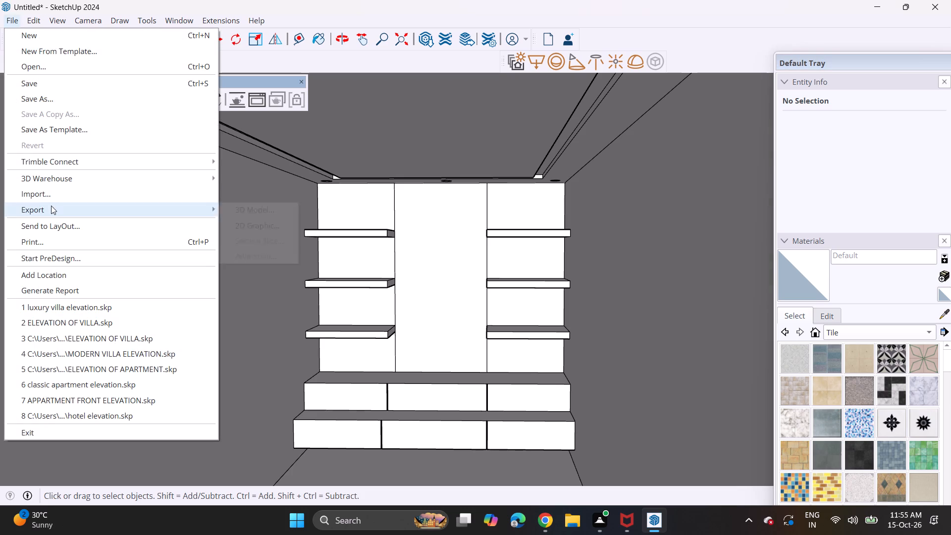
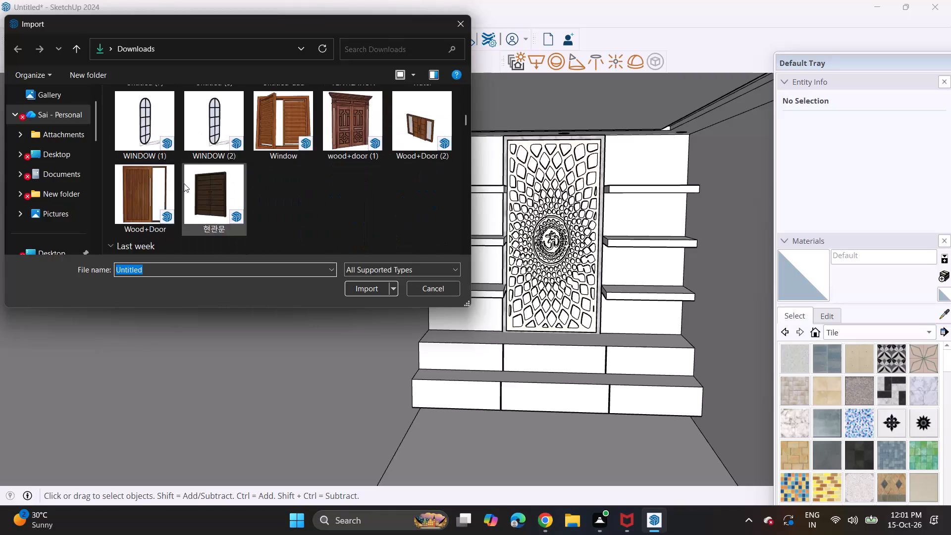
Import the Component_131 scroll-pattern jali from Downloads and place it on the floor in front of the pooja unit.
scroll(184, 183, "down", 2)
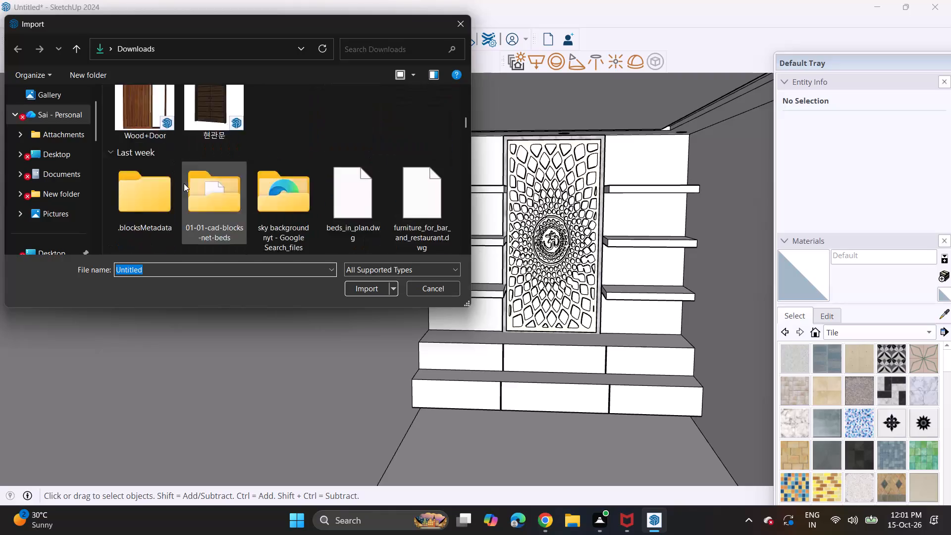
scroll(184, 183, "down", 8)
scroll(194, 189, "up", 3)
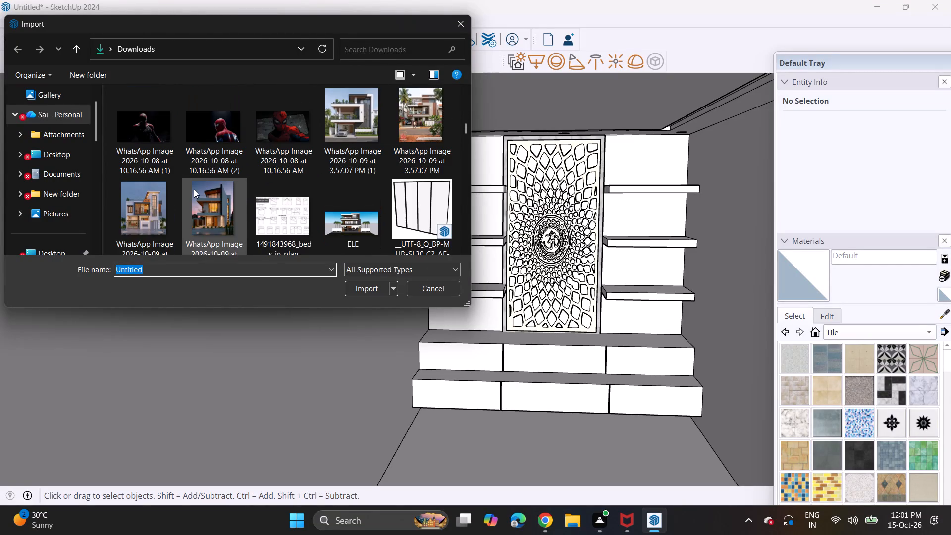
scroll(194, 189, "down", 4)
scroll(194, 189, "up", 2)
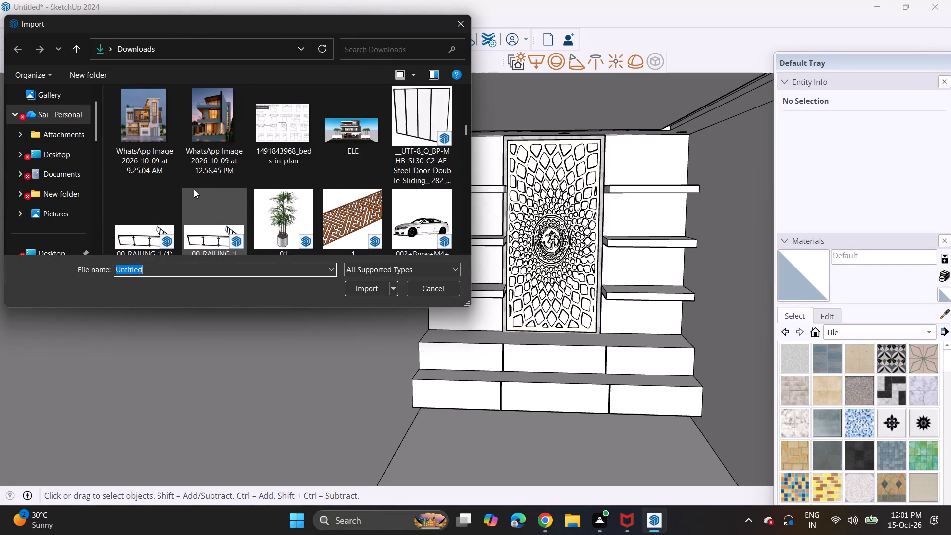
scroll(194, 189, "down", 8)
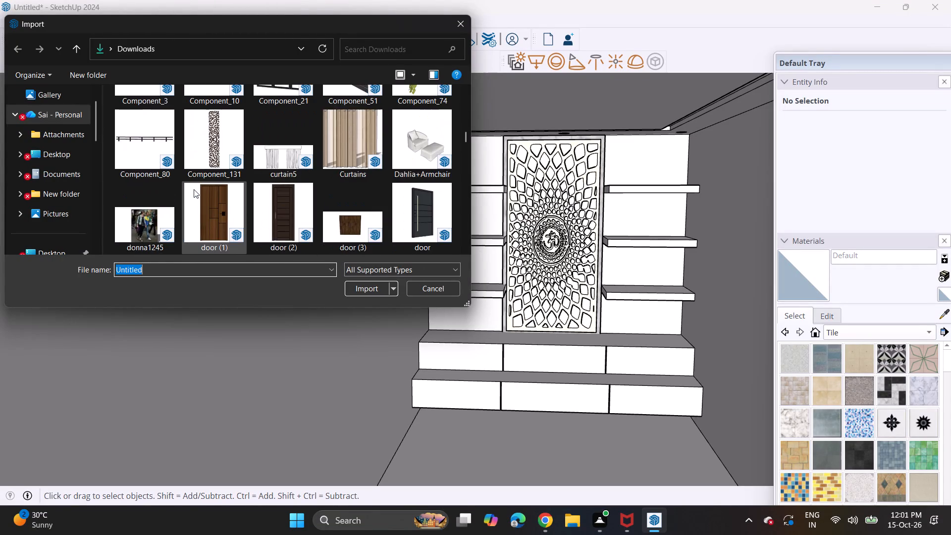
scroll(194, 189, "up", 3)
scroll(194, 189, "down", 2)
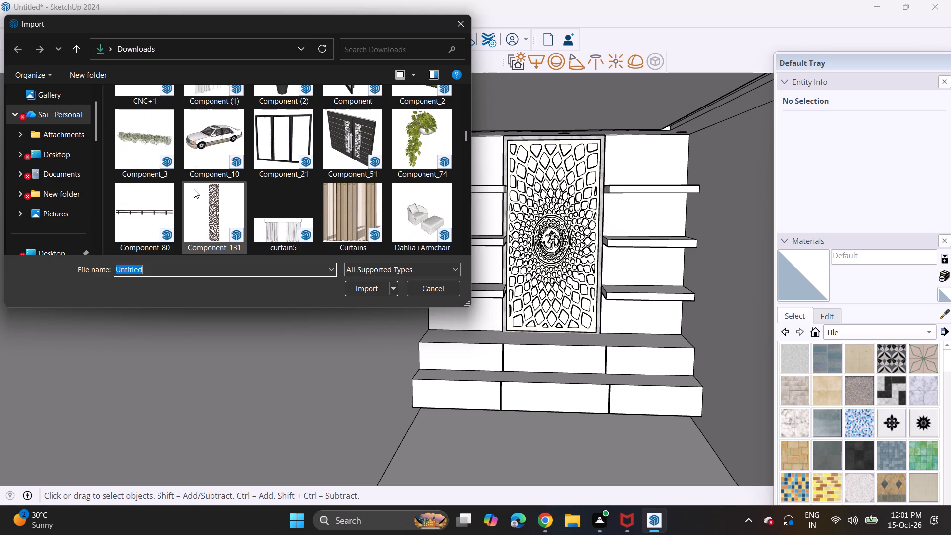
left_click(205, 204)
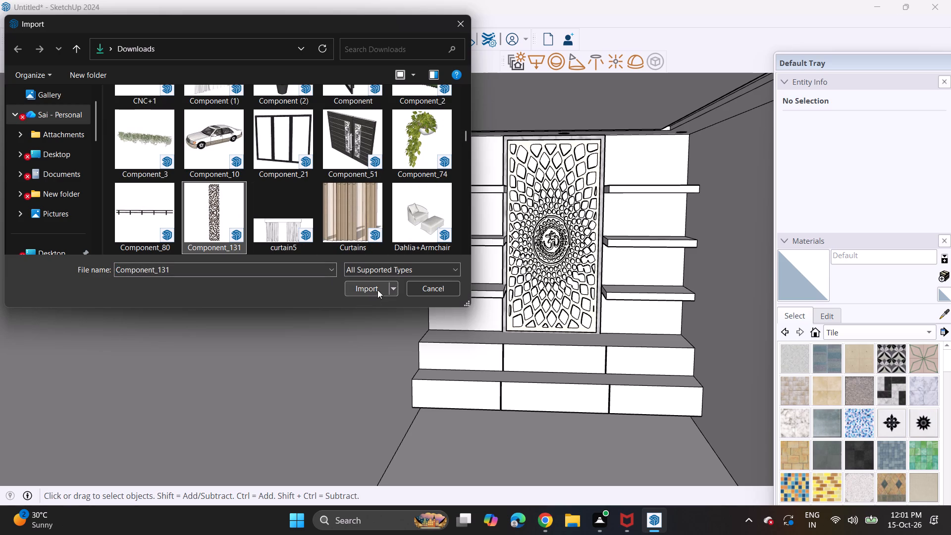
left_click(377, 290)
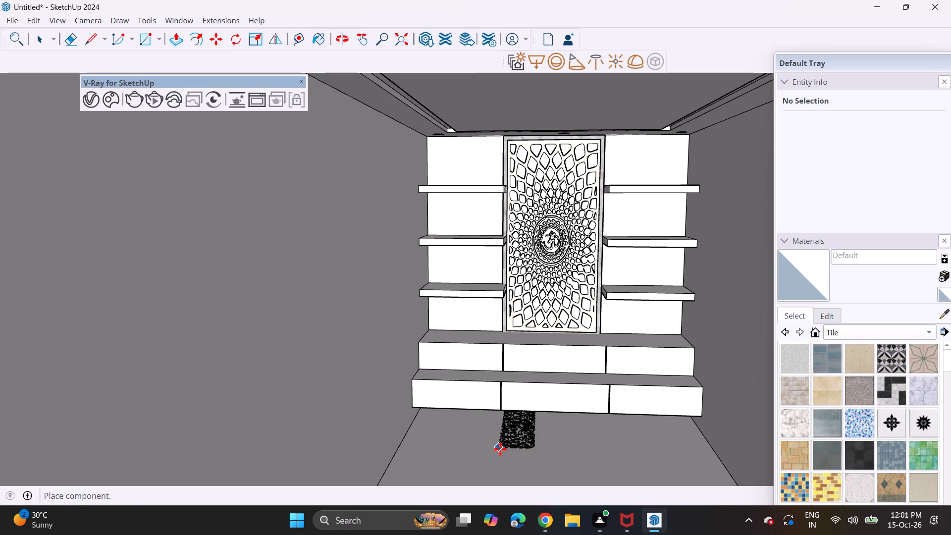
left_click(472, 474)
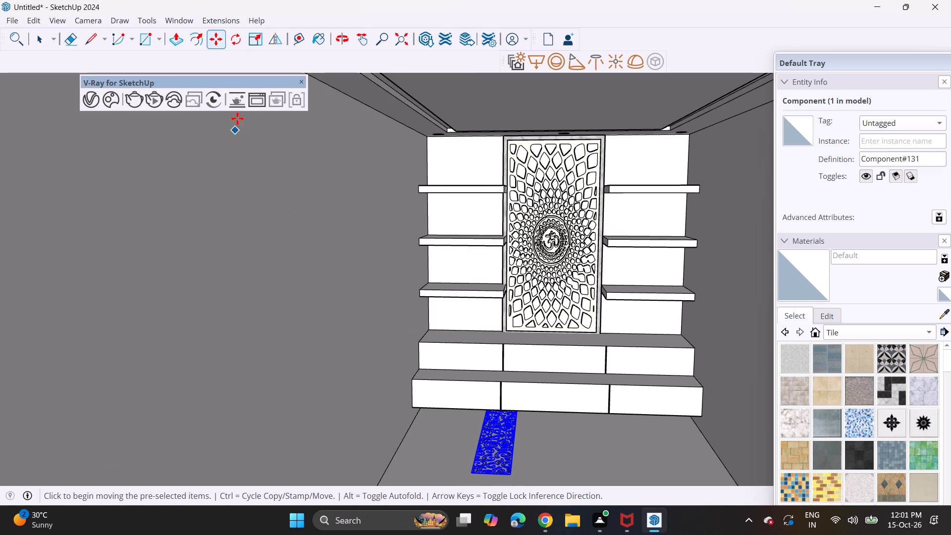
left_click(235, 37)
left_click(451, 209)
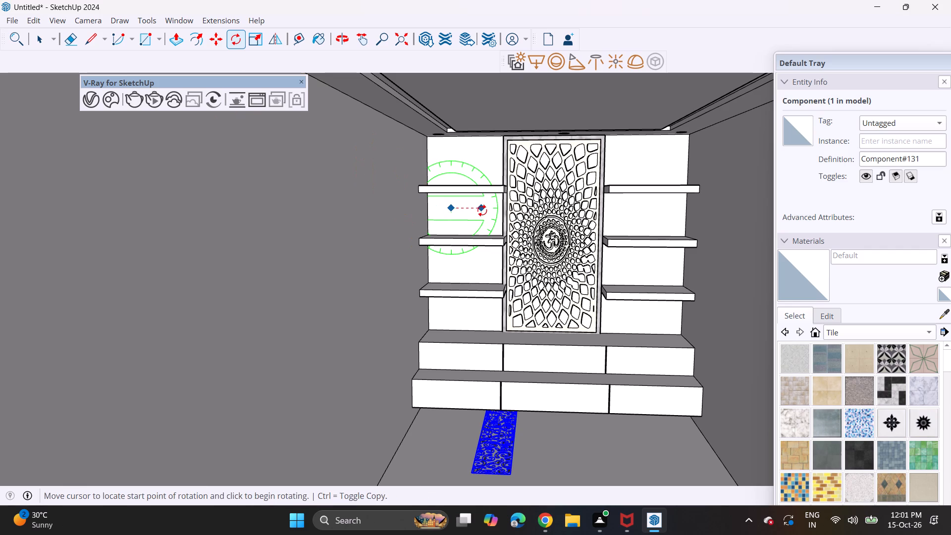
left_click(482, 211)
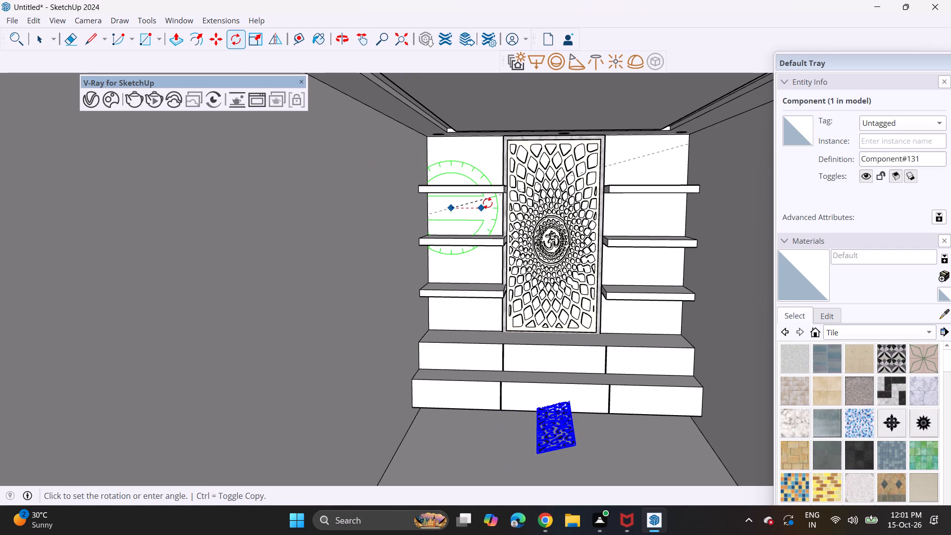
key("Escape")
Rotate the imported scroll jali a quarter turn about the red axis so that it stands upright.
scroll(508, 274, "down", 5)
middle_click_drag(532, 301, 342, 294)
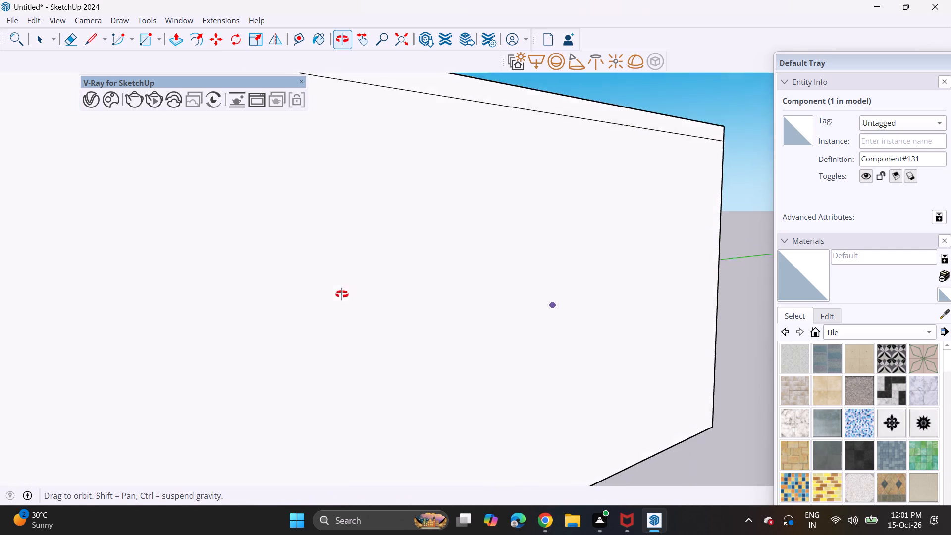
middle_click_drag(342, 294, 337, 292)
left_click(392, 262)
left_click(431, 256)
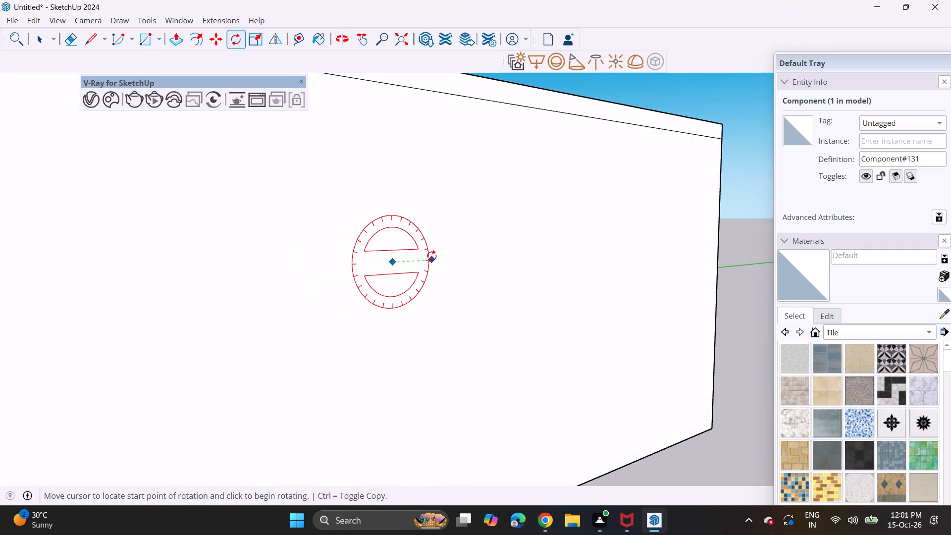
left_click(395, 204)
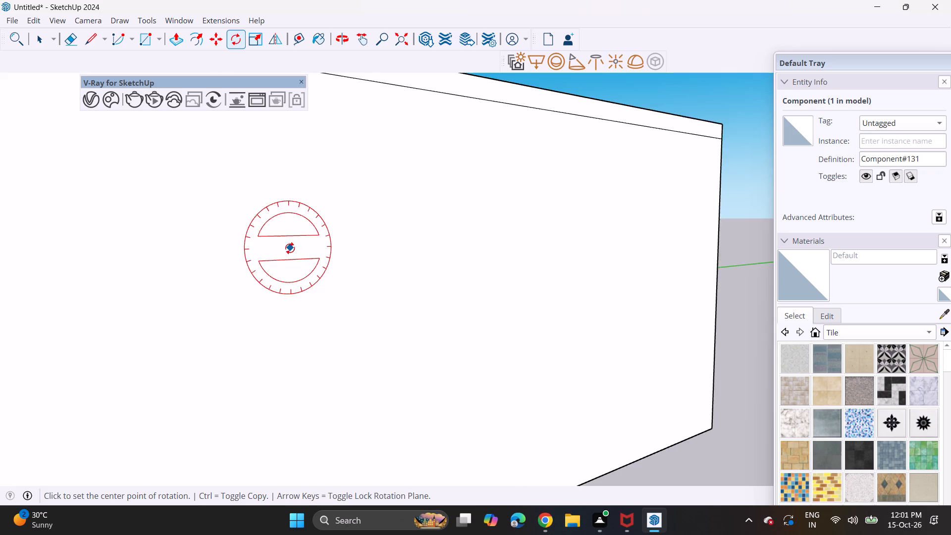
Move the upright scroll jali from above the room to the left shelf bay, over the pooja unit's top step.
scroll(290, 248, "down", 6)
middle_click_drag(242, 265, 437, 273)
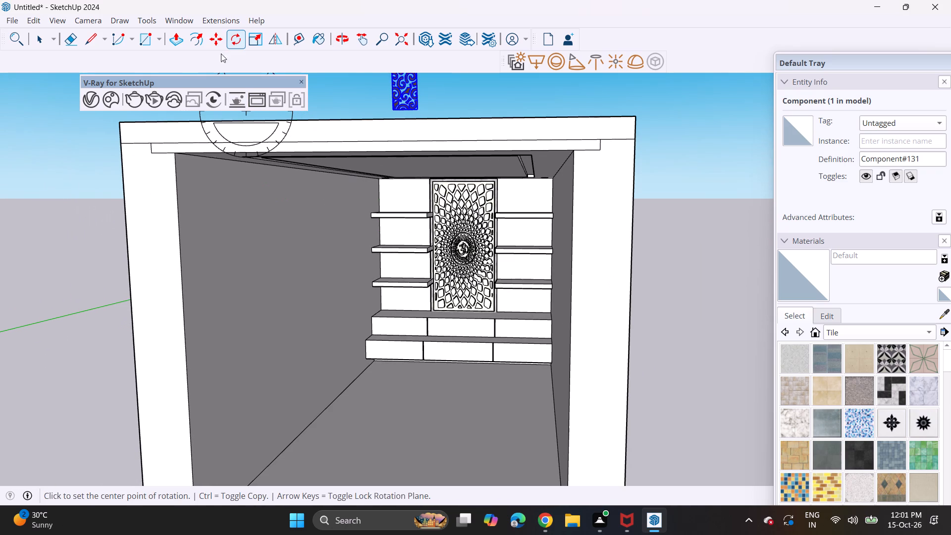
left_click(218, 43)
left_click(390, 109)
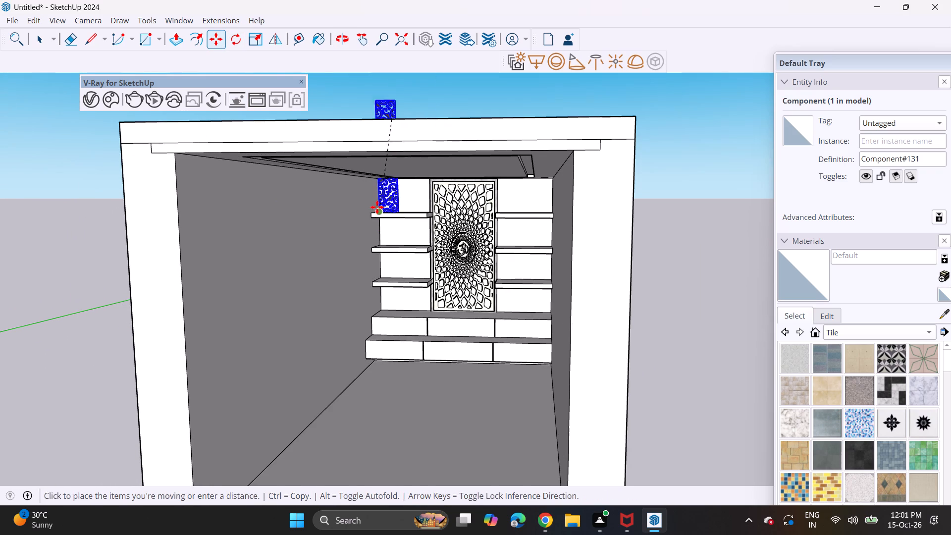
scroll(377, 207, "up", 6)
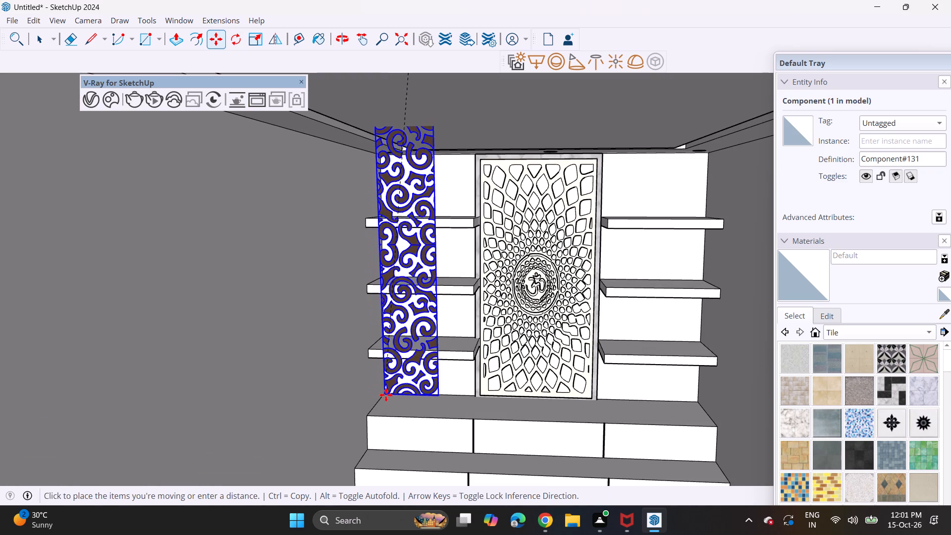
left_click(382, 396)
Reposition the scroll jali on the pooja unit's top step, back against the wall behind the left shelves.
middle_click_drag(427, 382, 413, 356)
left_click(357, 374)
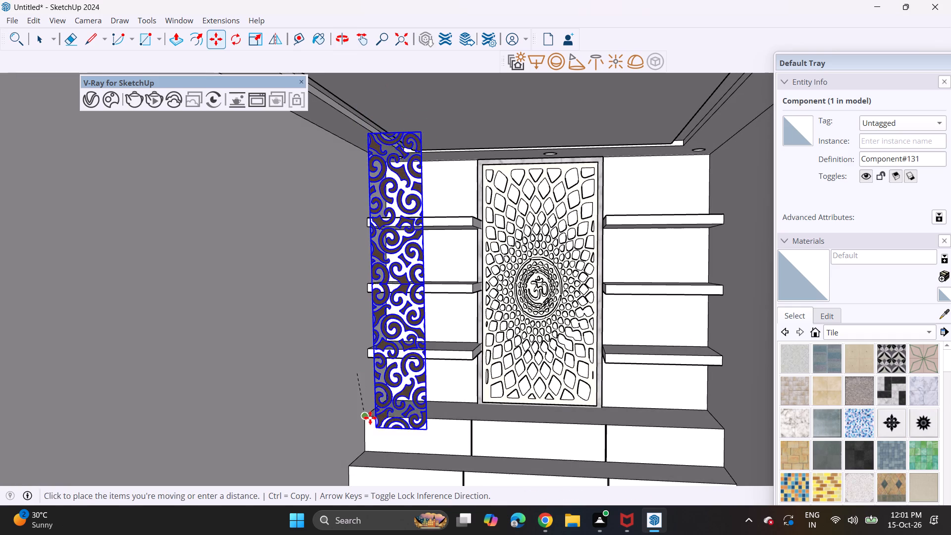
left_click(384, 404)
scroll(416, 406, "up", 2)
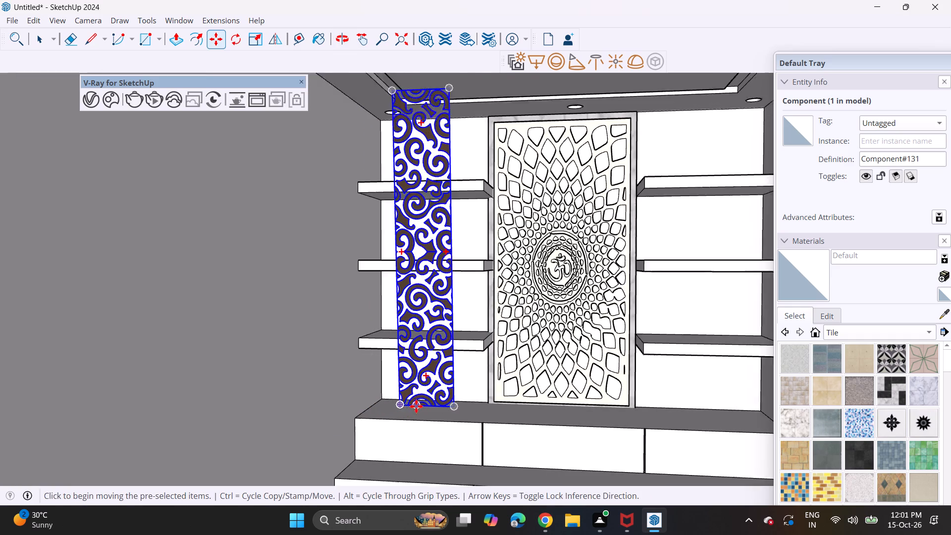
scroll(416, 406, "up", 1)
left_click(398, 407)
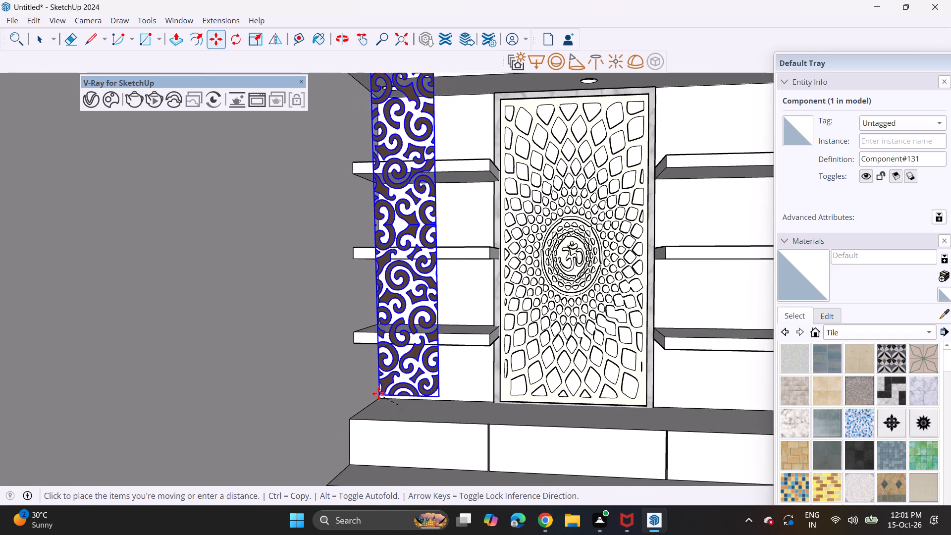
left_click(379, 402)
middle_click_drag(371, 410, 382, 408)
scroll(378, 409, "up", 1)
middle_click_drag(421, 411, 361, 414)
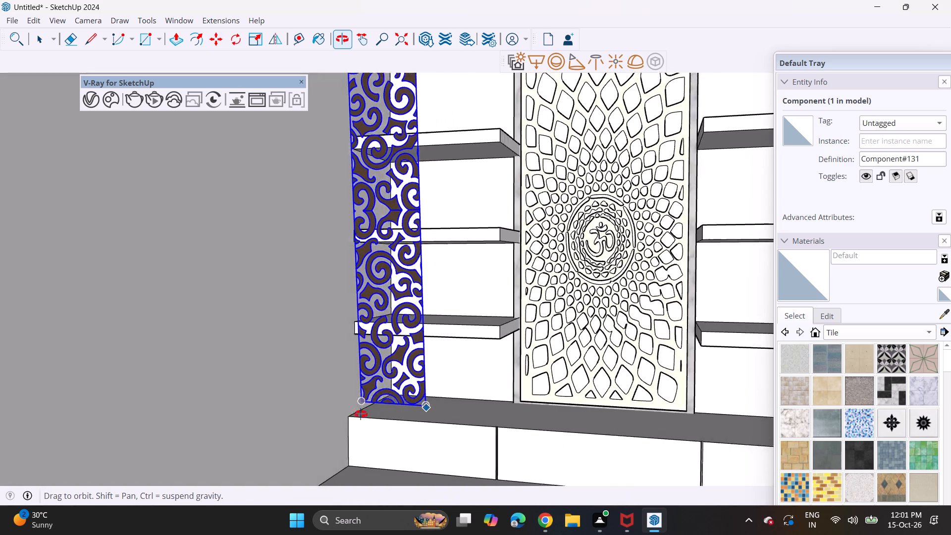
middle_click_drag(361, 414, 297, 424)
scroll(345, 414, "up", 1)
left_click(323, 395)
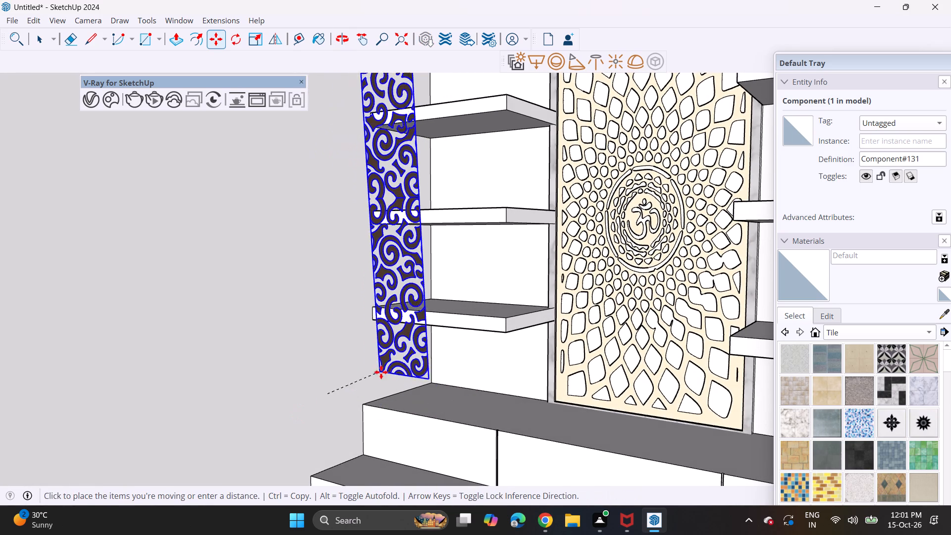
left_click(421, 381)
Slide the scroll jali along the back wall towards the left side wall, keeping its base on the top step.
scroll(433, 388, "up", 4)
middle_click_drag(419, 386, 479, 390)
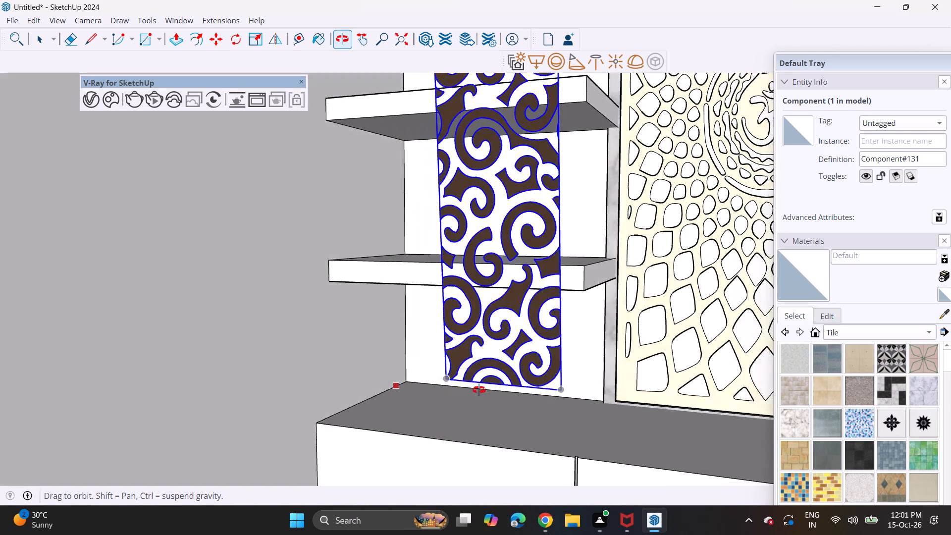
middle_click_drag(479, 390, 583, 394)
left_click(532, 381)
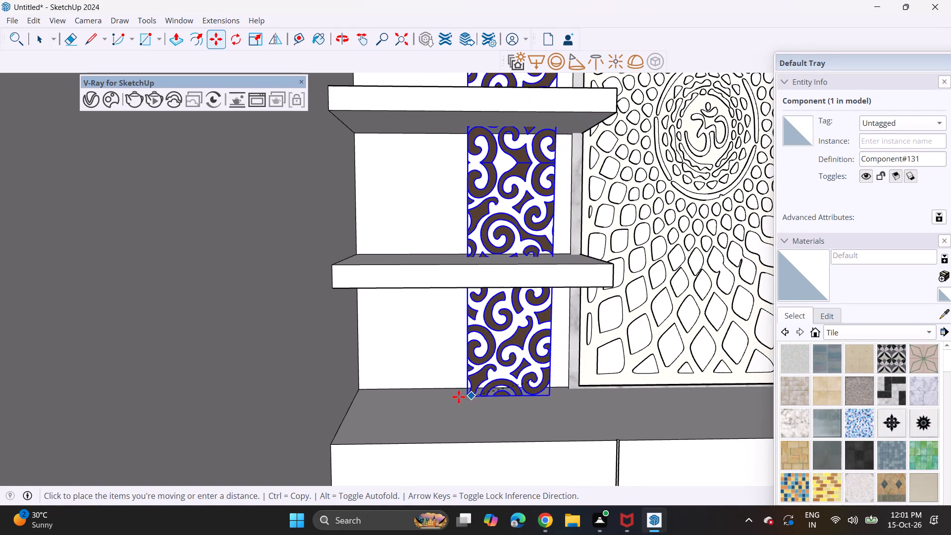
left_click(405, 388)
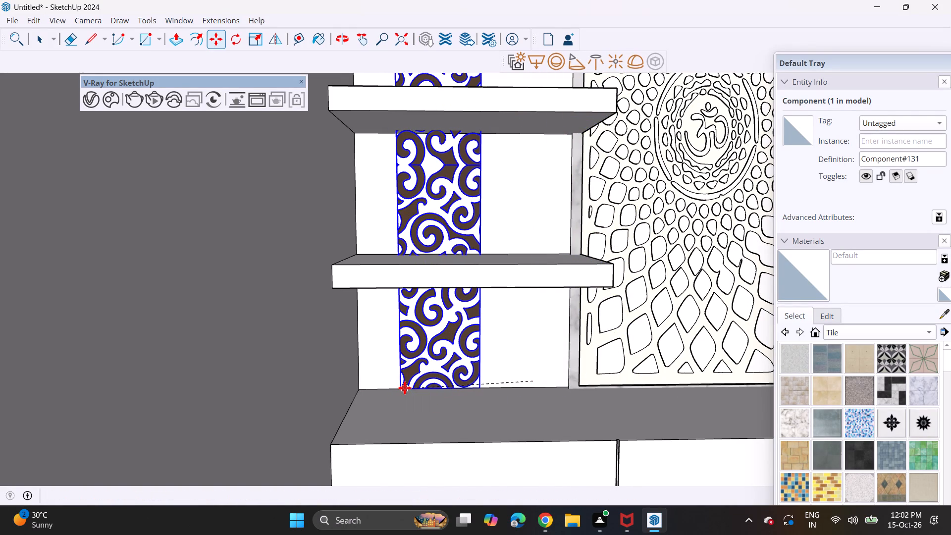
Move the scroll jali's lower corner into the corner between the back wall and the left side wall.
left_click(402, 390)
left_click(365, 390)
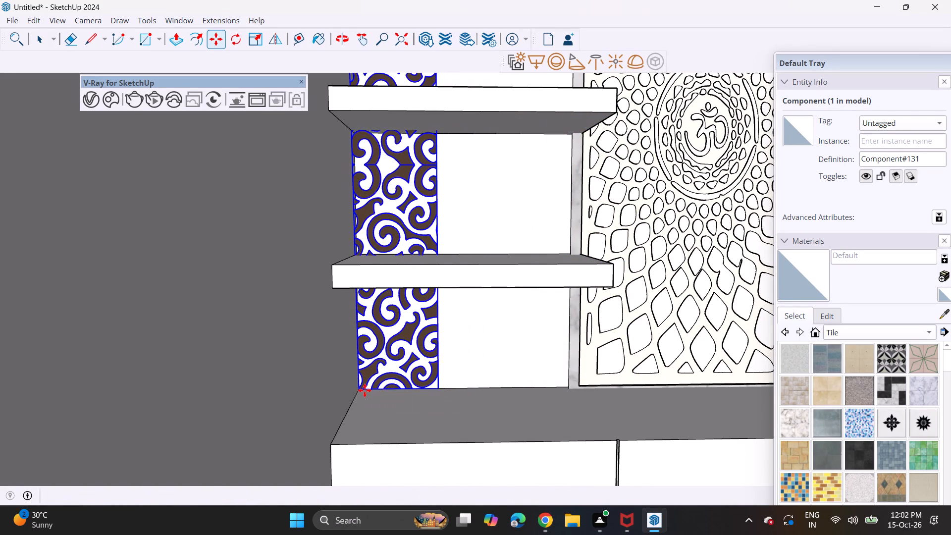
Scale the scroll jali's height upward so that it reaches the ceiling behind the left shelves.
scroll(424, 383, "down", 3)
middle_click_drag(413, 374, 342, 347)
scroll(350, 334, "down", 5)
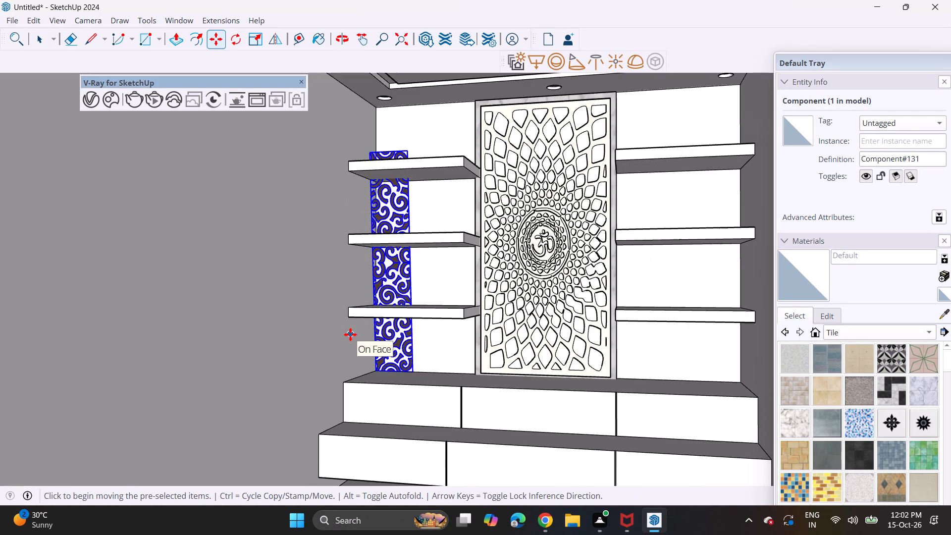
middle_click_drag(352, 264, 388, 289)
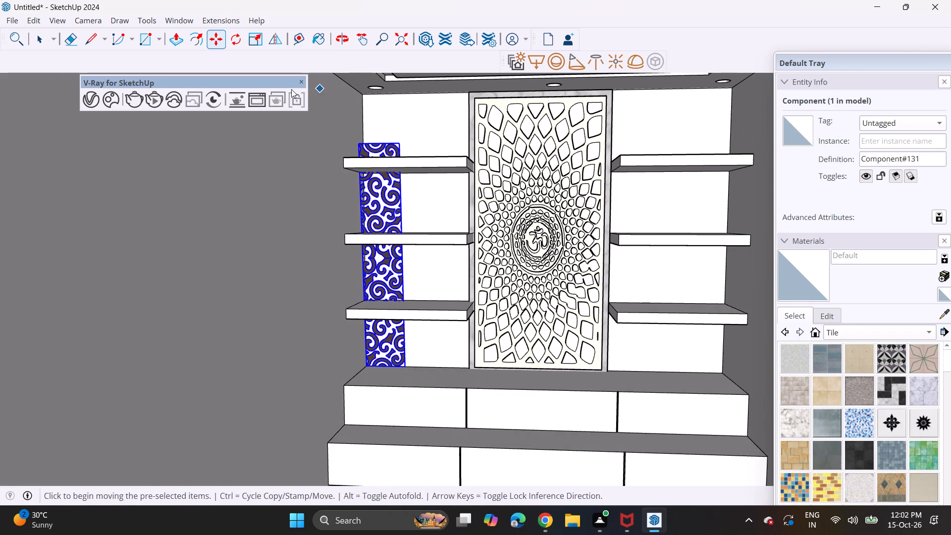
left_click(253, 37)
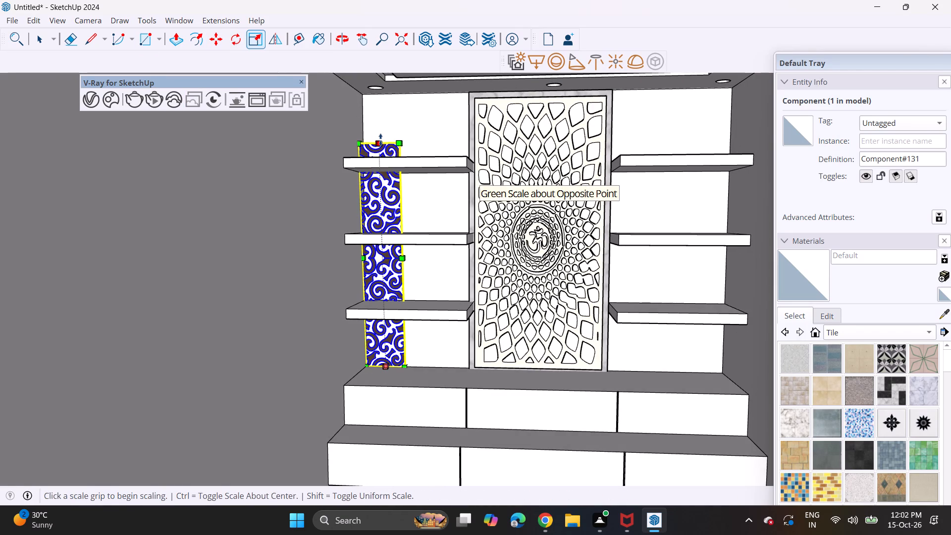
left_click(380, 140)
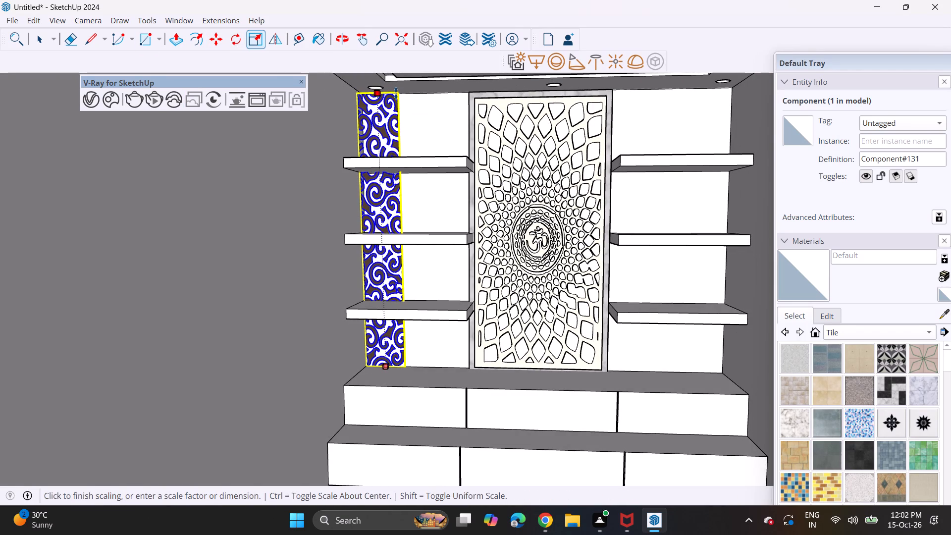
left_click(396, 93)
Examine the stretched scroll jali behind the left shelves up close and from outside the whole room.
middle_click_drag(450, 320, 366, 318)
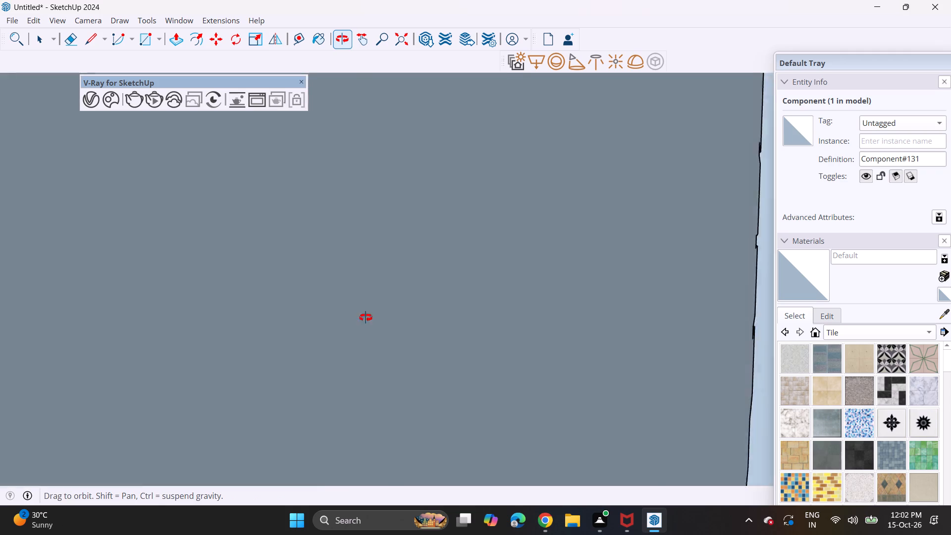
middle_click_drag(366, 318, 406, 317)
scroll(420, 222, "up", 7)
middle_click_drag(403, 213, 290, 232)
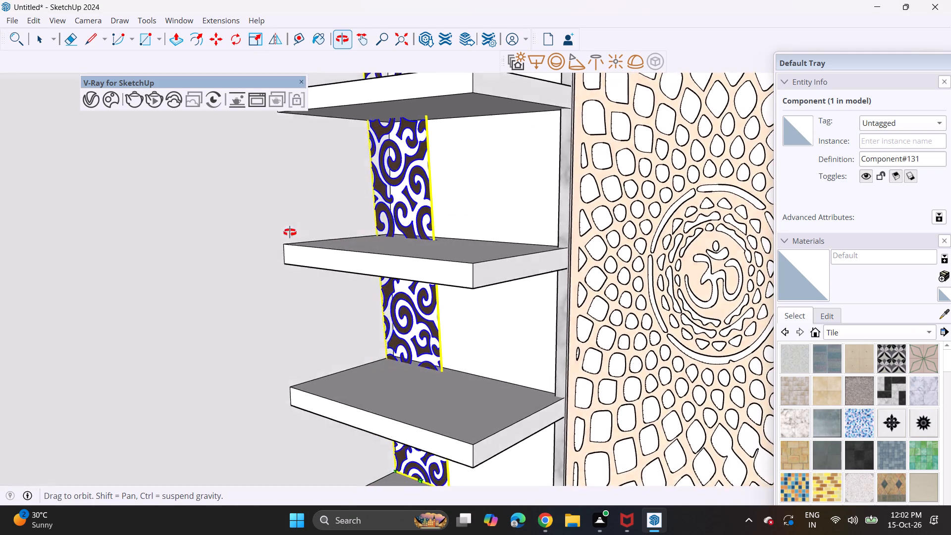
middle_click_drag(290, 232, 307, 232)
scroll(320, 214, "down", 13)
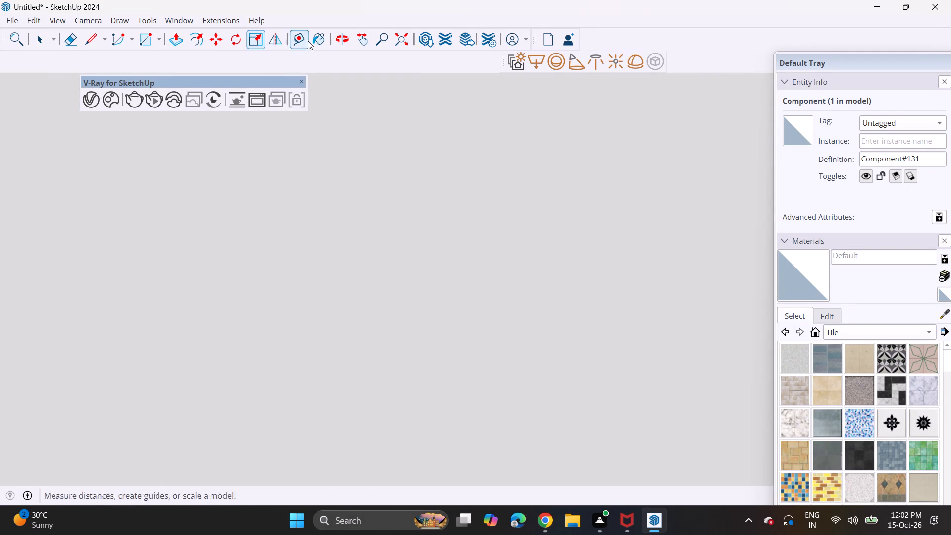
left_click(398, 42)
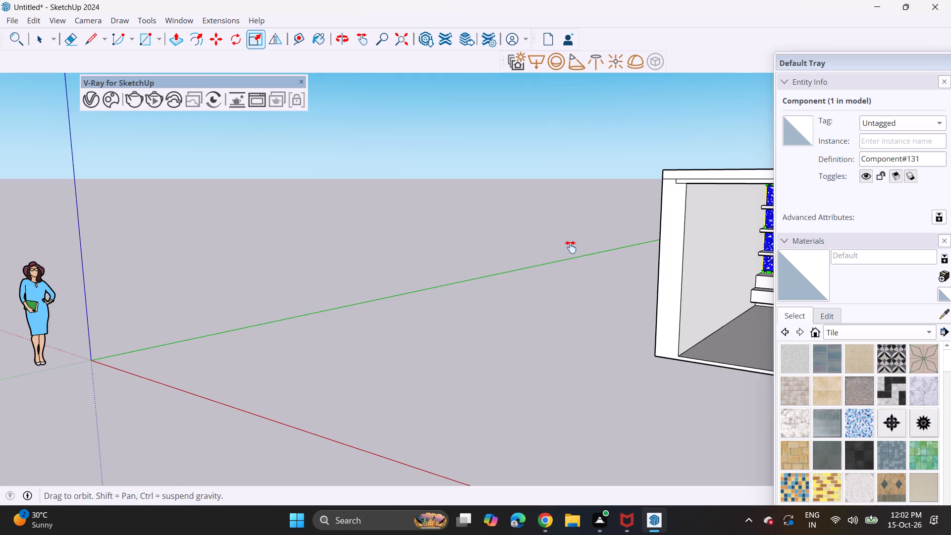
middle_click_drag(489, 285, 602, 307)
middle_click_drag(602, 302, 364, 347, "shift")
middle_click_drag(383, 355, 399, 301)
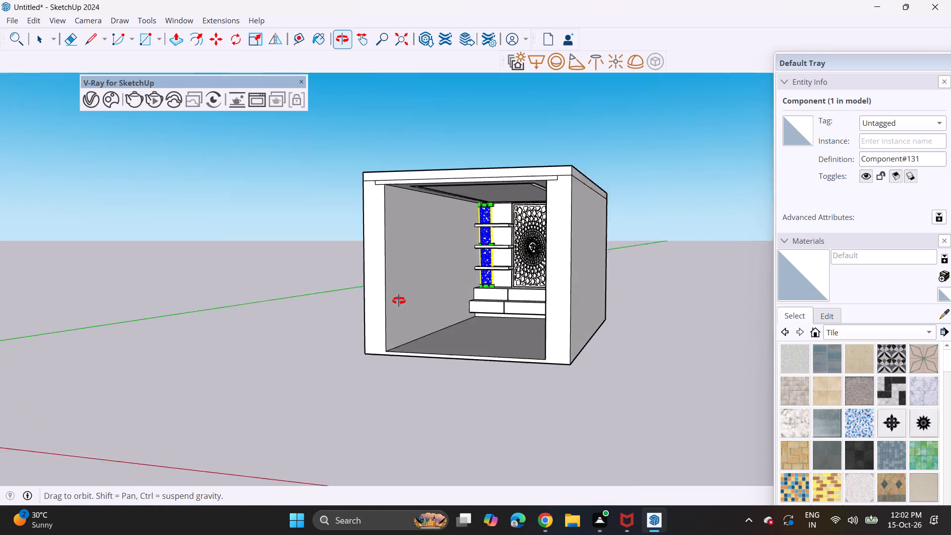
middle_click_drag(399, 301, 400, 298)
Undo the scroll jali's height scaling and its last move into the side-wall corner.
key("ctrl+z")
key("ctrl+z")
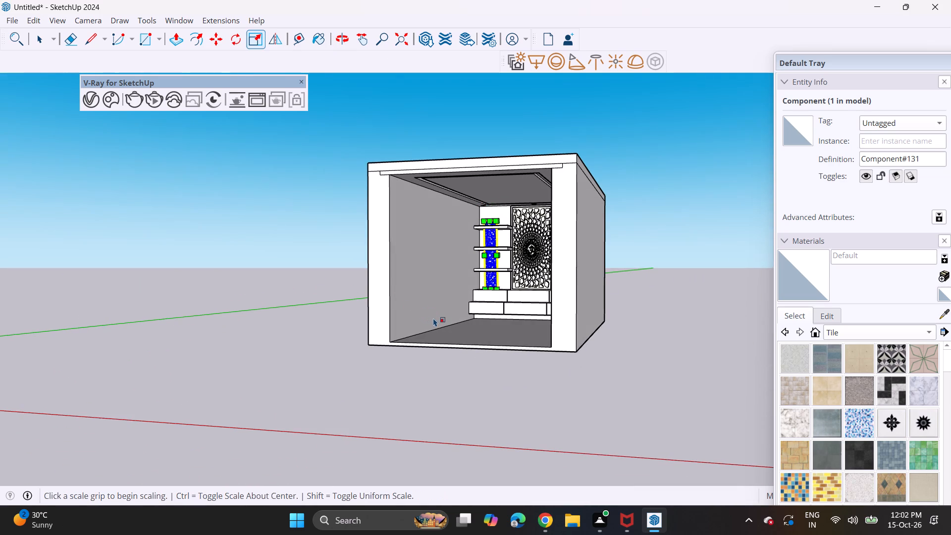
Undo the scroll jali's earlier placement edits back to where it lies flat on the room floor.
key("ctrl+z")
key("ctrl+z")
key("ctrl+z")
key("ctrl+z")
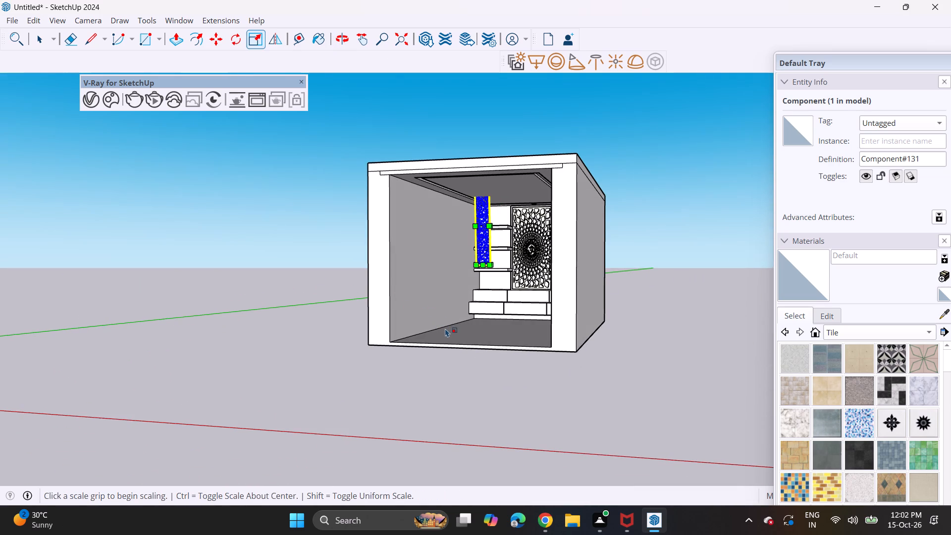
key("ctrl+z")
key("ctrl+z")
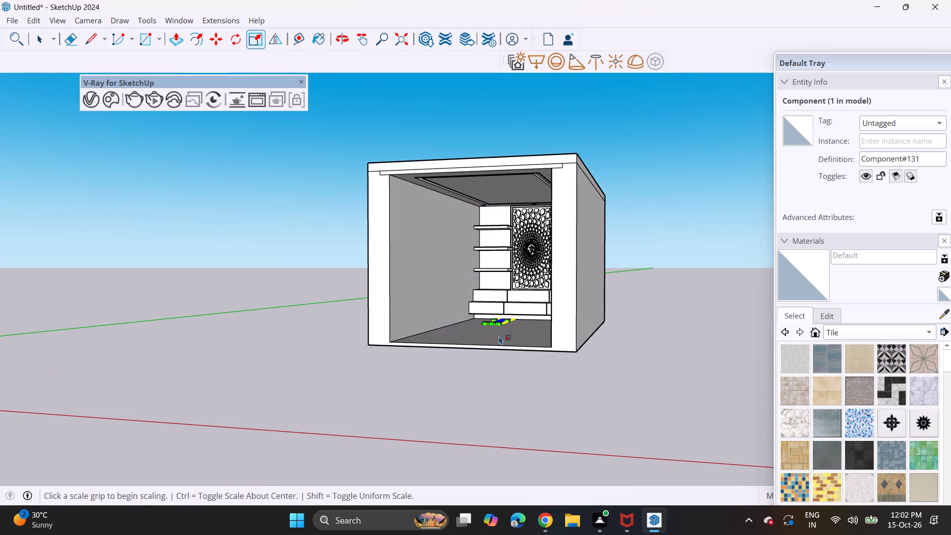
Rotate the flat scroll jali upright in the plane of the outer side wall so it stands parallel to the back wall.
middle_click_drag(506, 336, 497, 345)
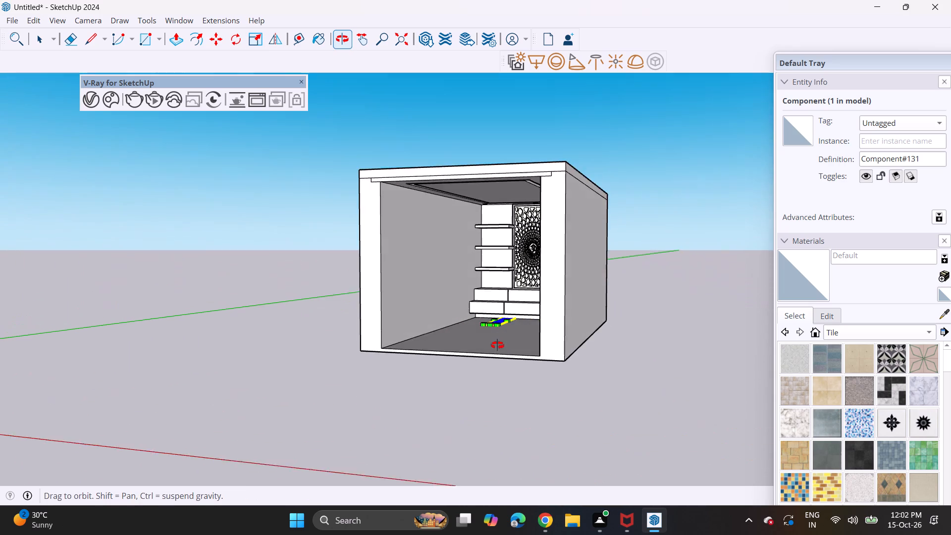
middle_click_drag(497, 345, 220, 340)
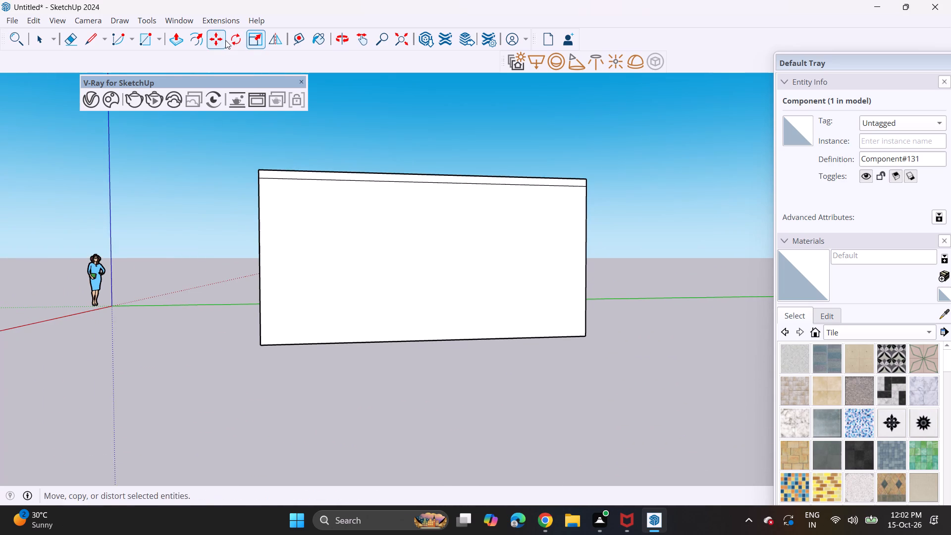
left_click(243, 42)
left_click(362, 276)
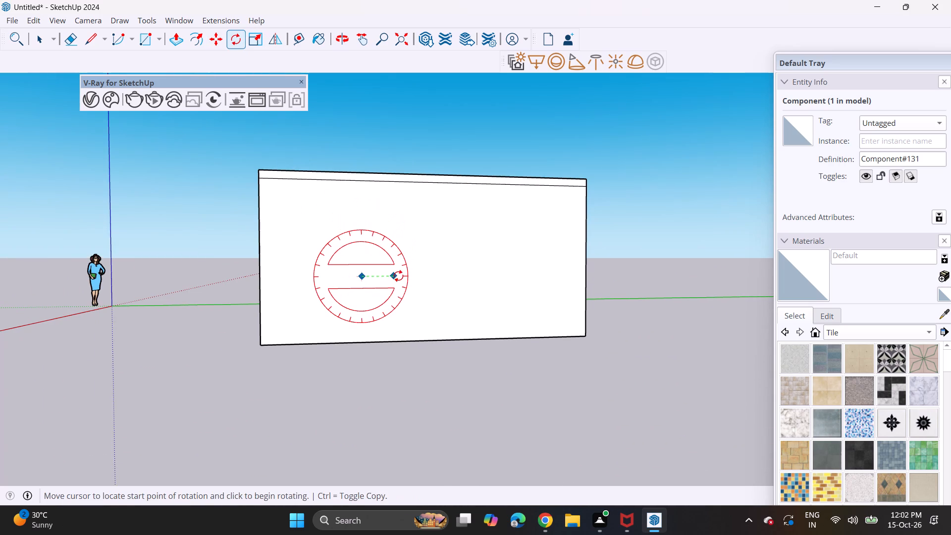
left_click(398, 276)
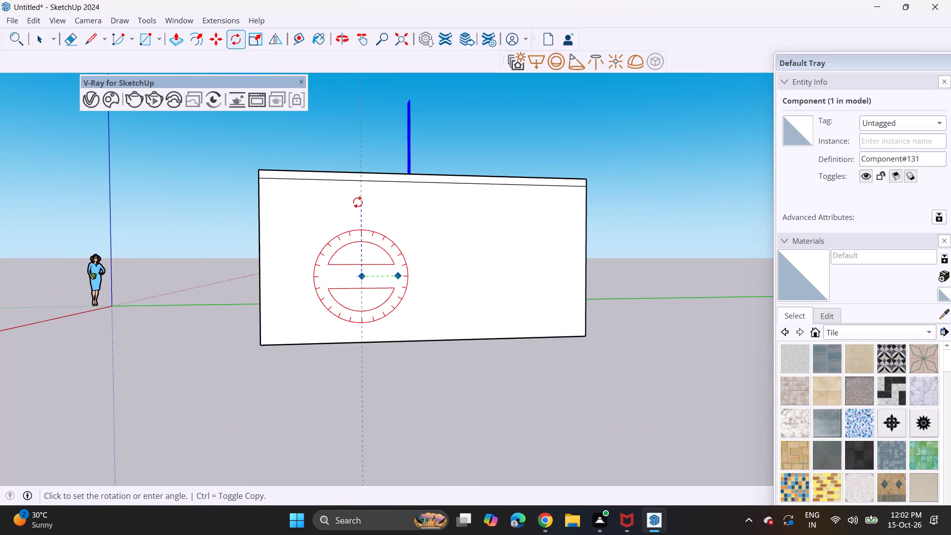
left_click(358, 202)
Move the upright scroll jali by its lower left corner onto the upper plinth step's front left corner.
middle_click_drag(321, 201, 648, 237)
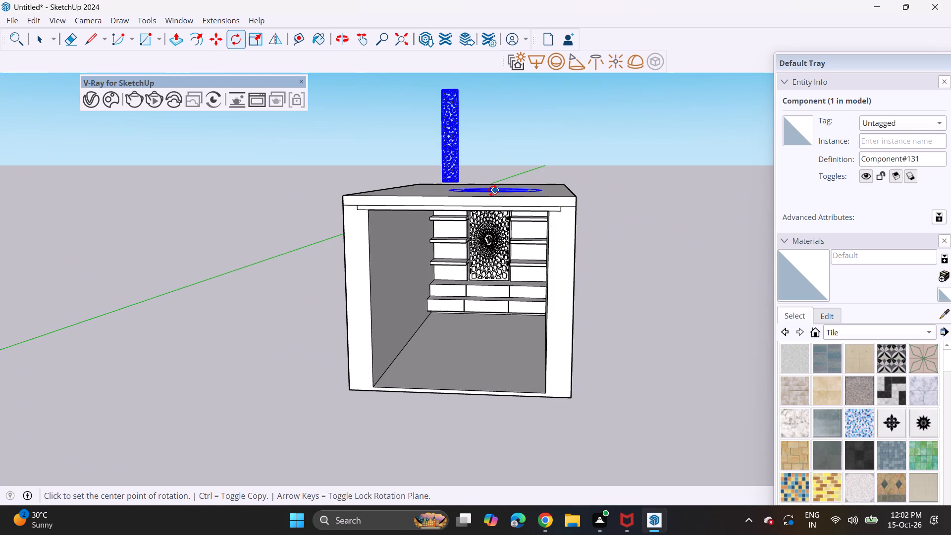
scroll(493, 191, "up", 3)
key("m")
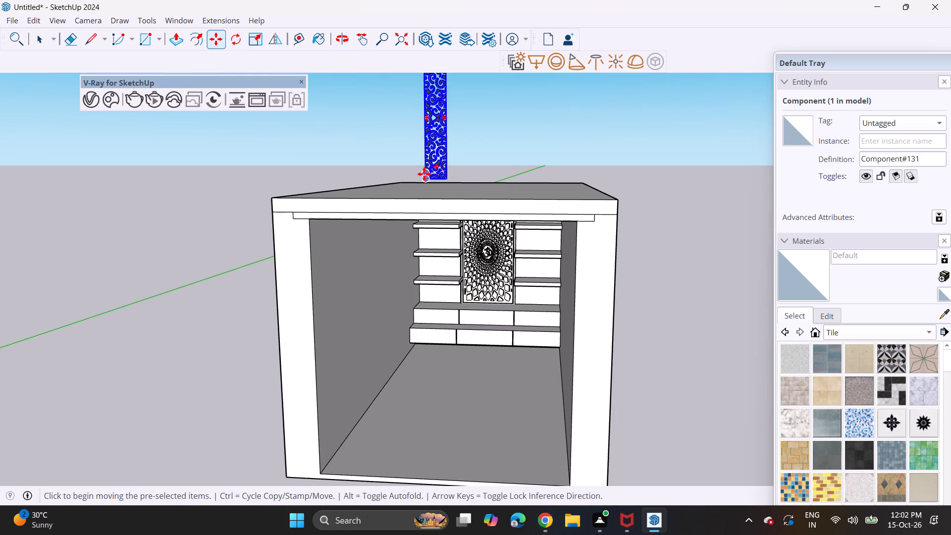
left_click(425, 180)
scroll(483, 274, "up", 7)
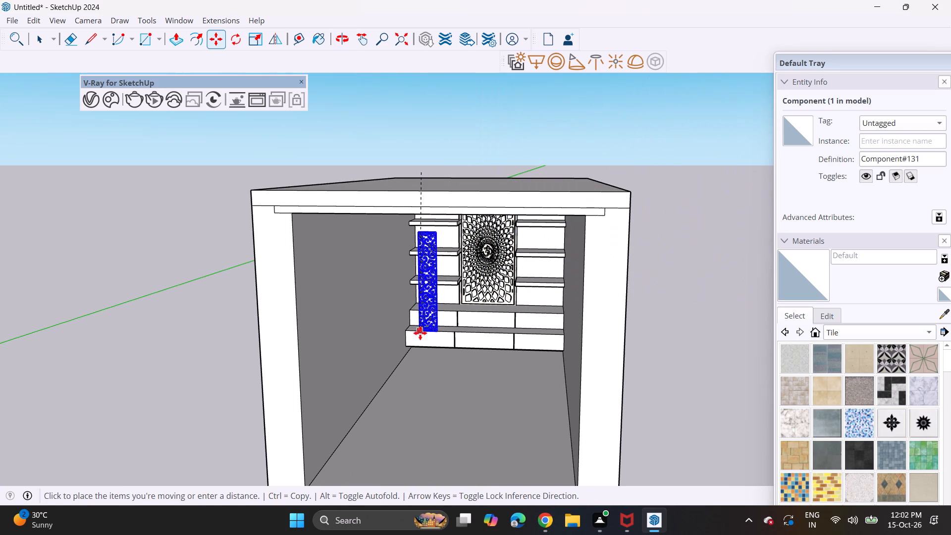
left_click(414, 309)
Move the scroll jali's lower corner back along the upper plinth step into the corner between the back and left side walls.
scroll(438, 309, "up", 12)
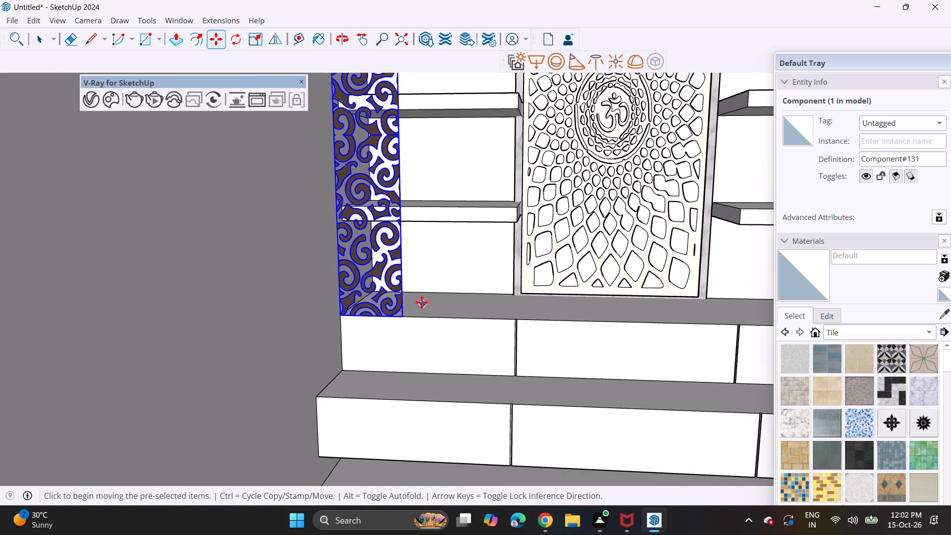
middle_click_drag(419, 299, 300, 312)
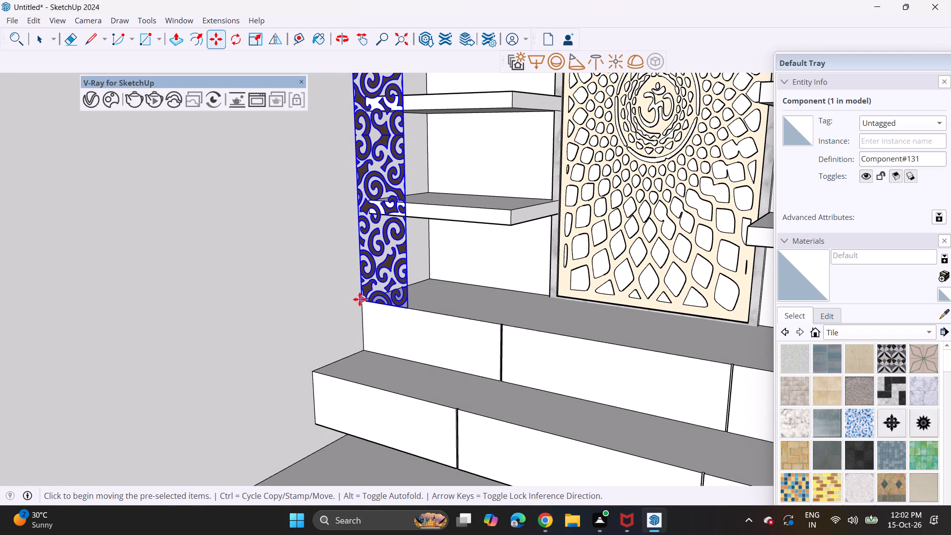
left_click(362, 299)
left_click(430, 284)
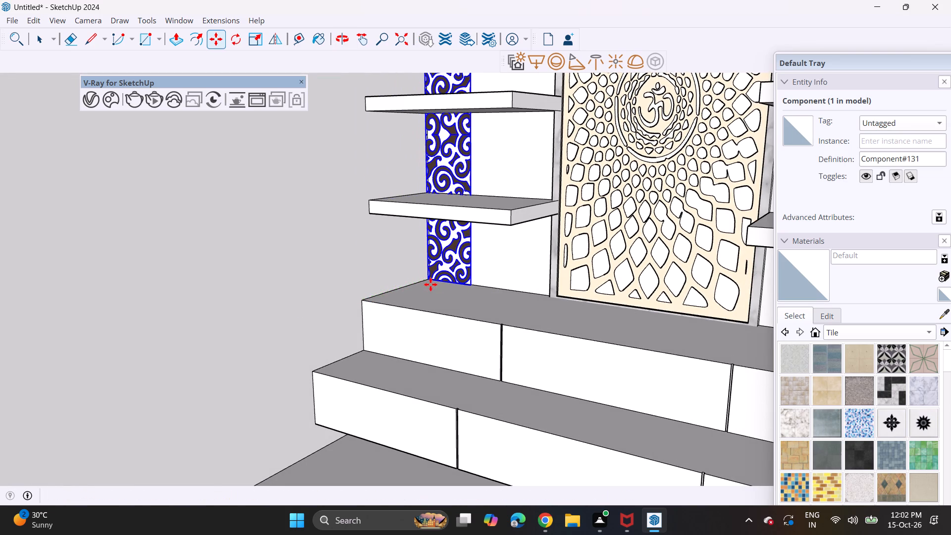
Scale the scroll jali's height upward to the top edge of the back wall behind the left shelves.
scroll(425, 183, "down", 5)
middle_click_drag(429, 182, 565, 169)
scroll(516, 183, "down", 10)
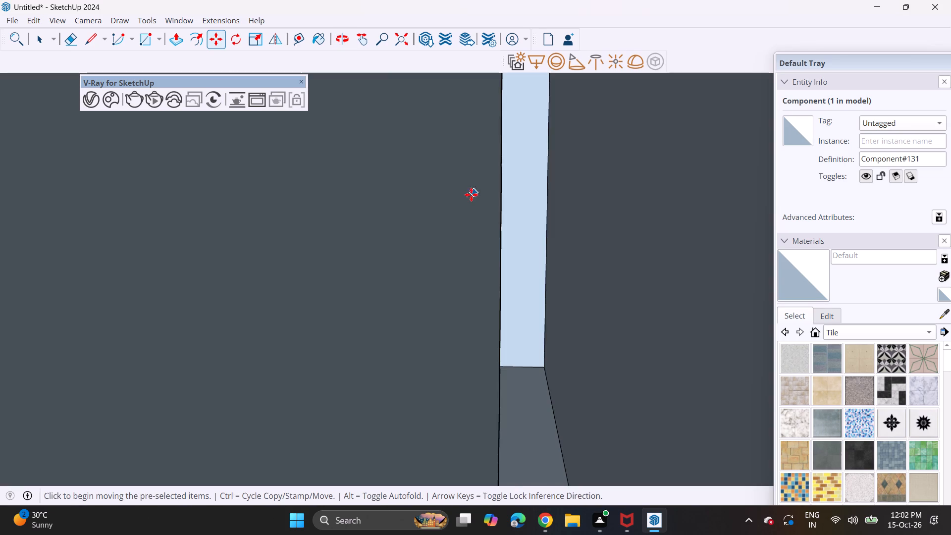
scroll(471, 195, "down", 20)
scroll(471, 195, "down", 5)
middle_click_drag(357, 226, 657, 210)
scroll(583, 158, "down", 20)
scroll(583, 158, "down", 10)
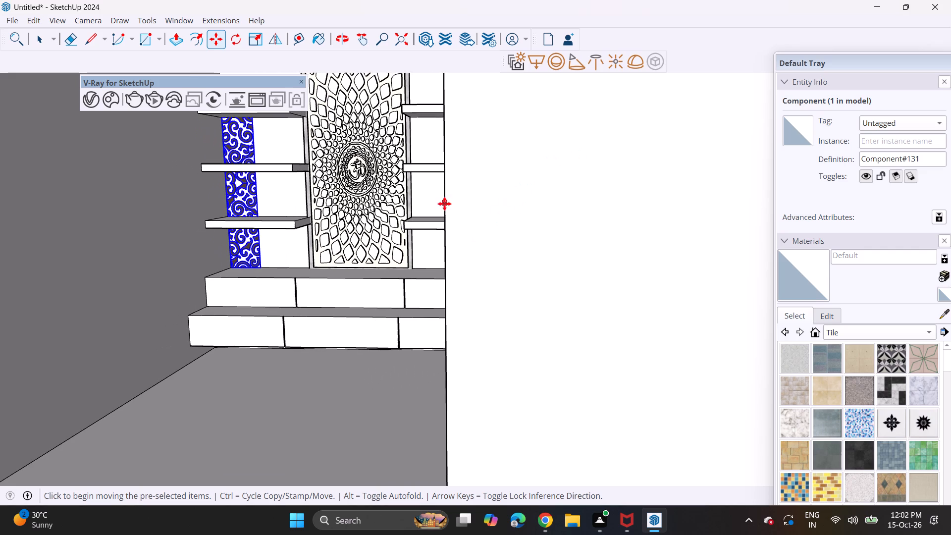
scroll(444, 204, "down", 16)
middle_click_drag(284, 196, 385, 235)
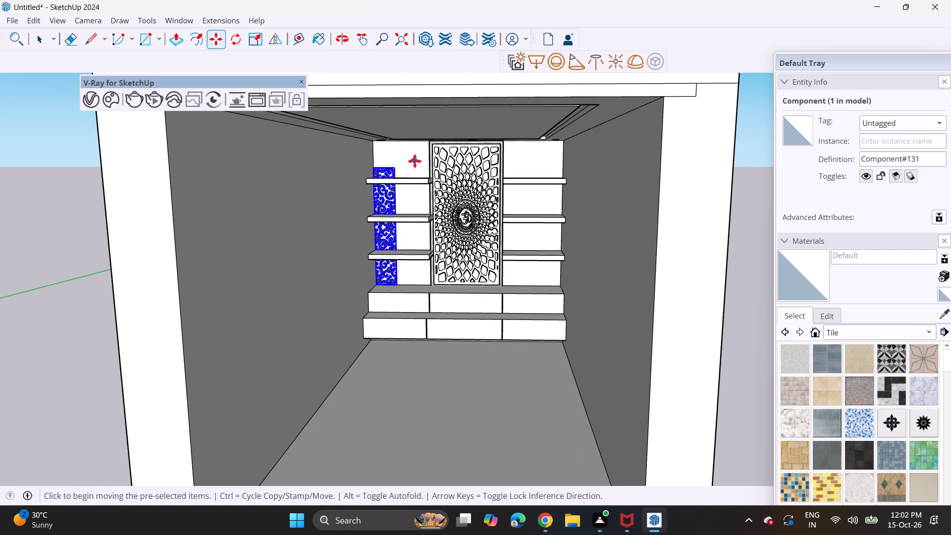
scroll(415, 161, "up", 7)
left_click(259, 35)
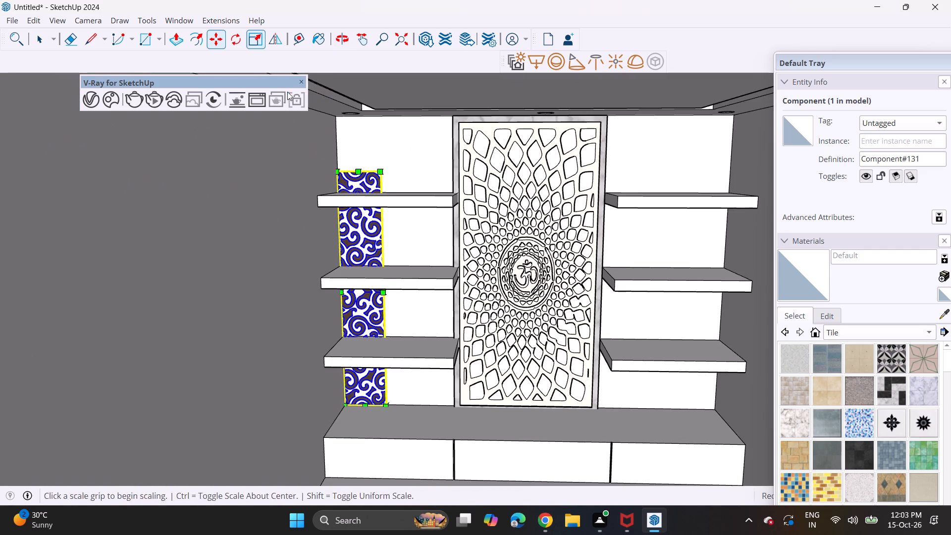
scroll(373, 170, "up", 5)
left_click(351, 171)
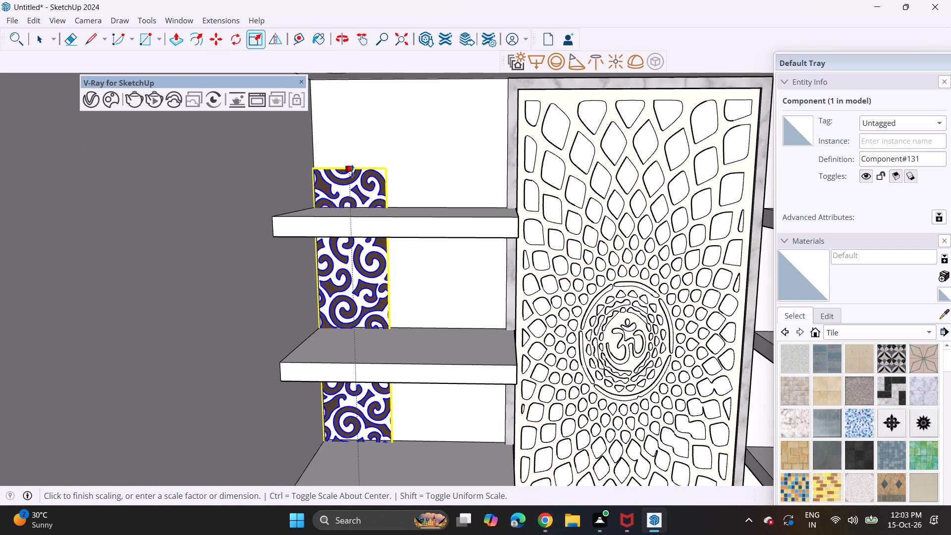
scroll(358, 152, "down", 4)
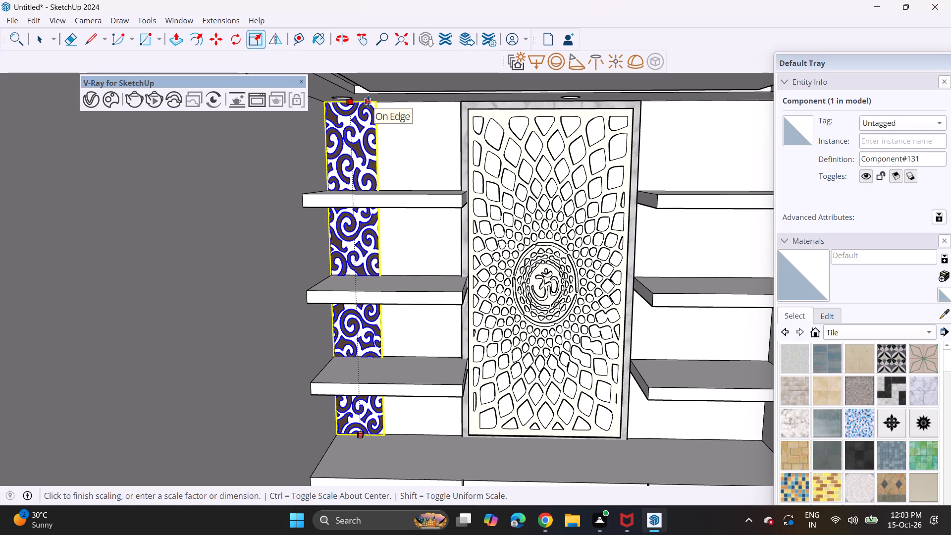
left_click(370, 104)
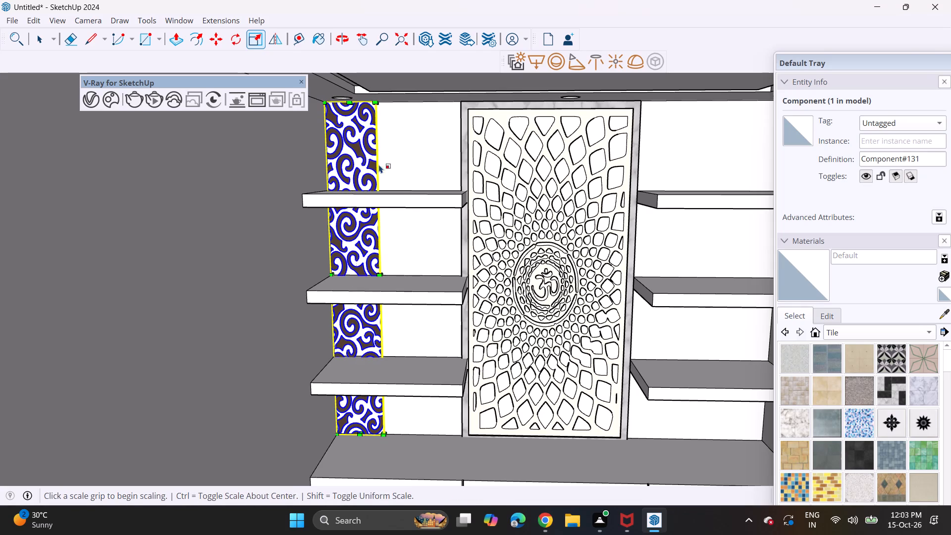
Scale the scroll jali's width toward the Om panel so it covers nearly half of the left shelf bay.
scroll(383, 267, "up", 5)
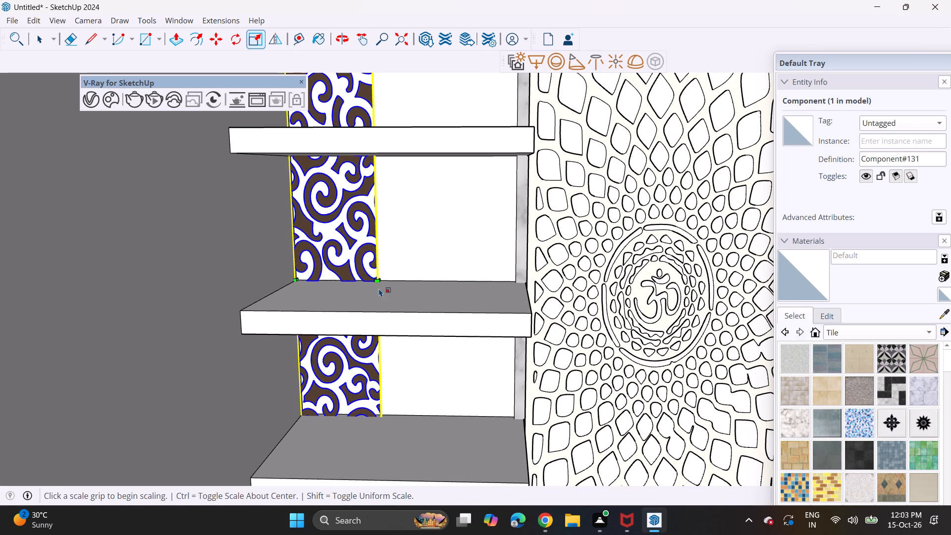
left_click(383, 282)
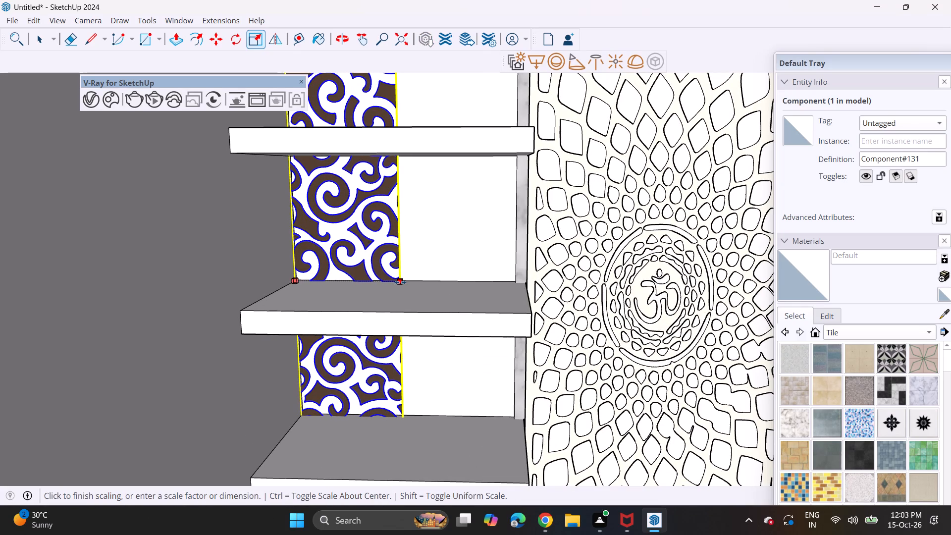
left_click(400, 282)
Copy the scroll jali toward the Om panel, snapping its lower left corner to the midpoint of the left bay's bottom back edge.
scroll(401, 294, "down", 8)
middle_click_drag(401, 301, 364, 238)
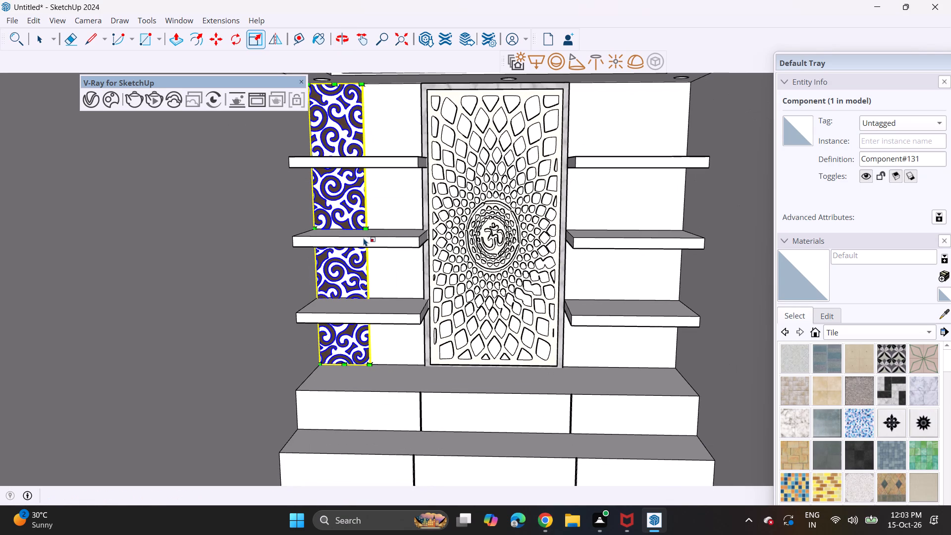
scroll(364, 238, "down", 2)
key("space")
left_click(350, 319)
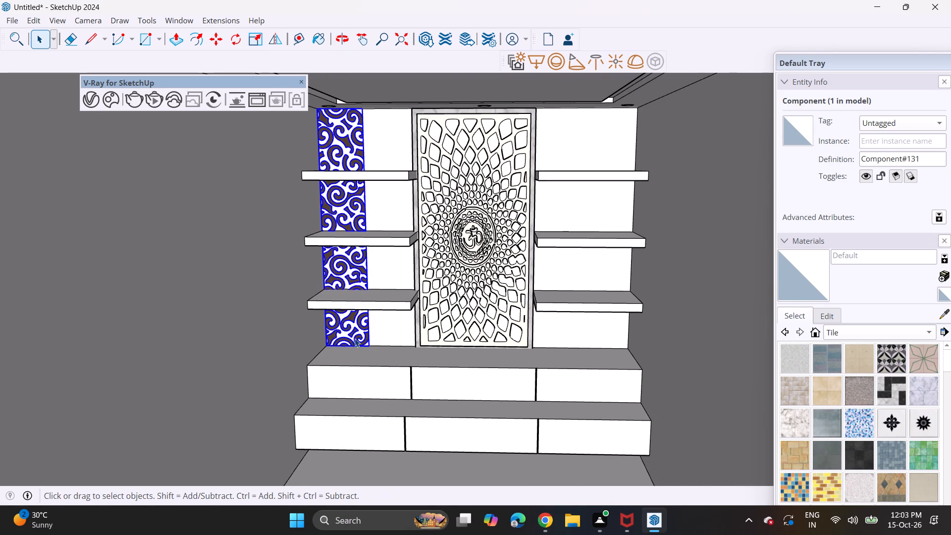
key("m")
left_click(324, 347)
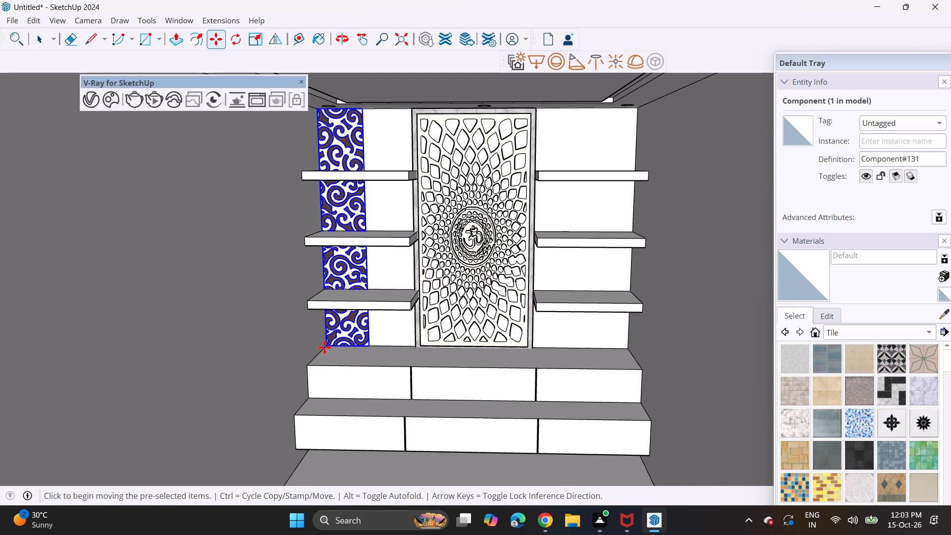
scroll(371, 347, "up", 10)
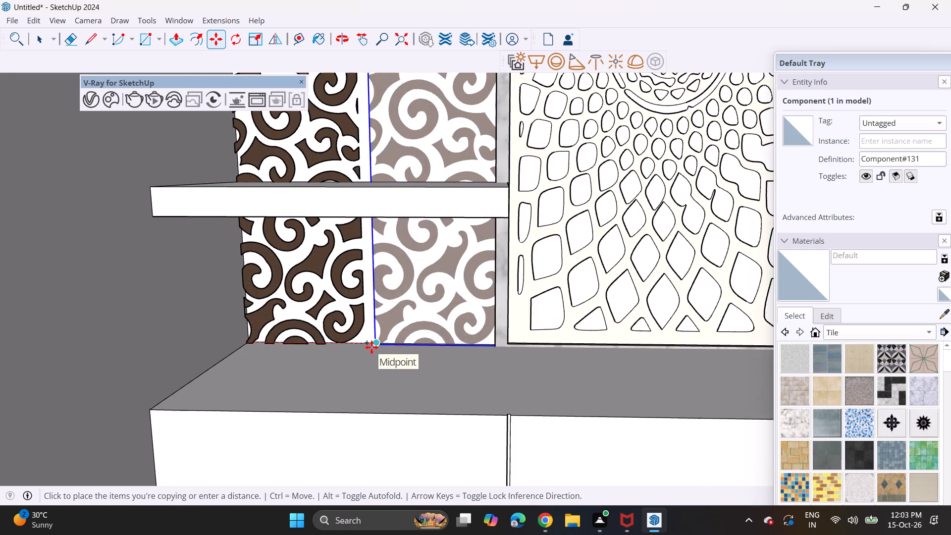
scroll(371, 347, "up", 5)
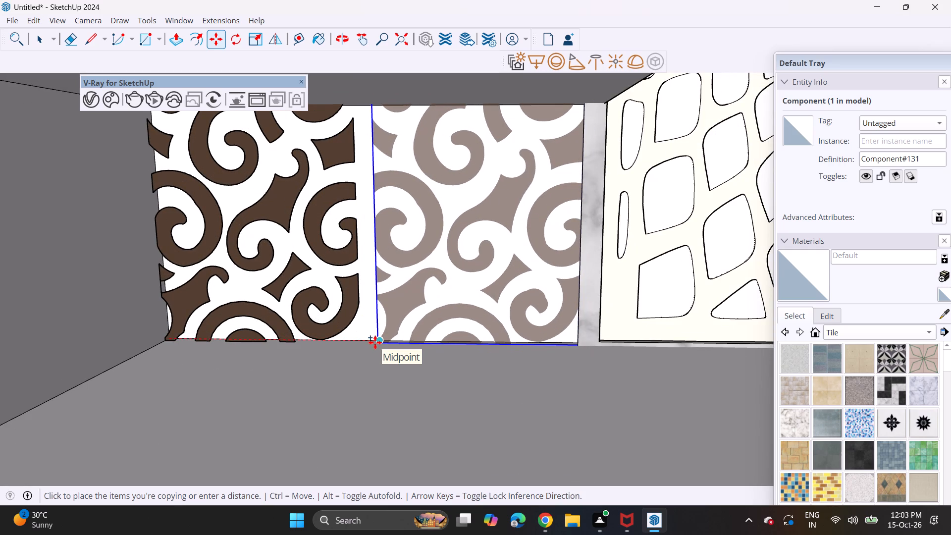
left_click(375, 342)
Scale the copied jali's width toward the first one to close the gap between them, and clear the selection.
scroll(374, 293, "down", 2)
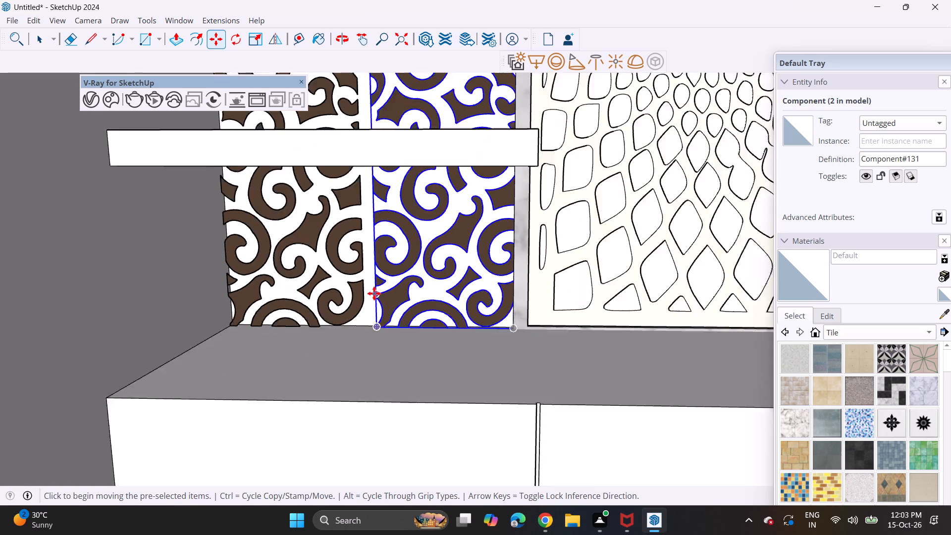
scroll(374, 293, "down", 17)
middle_click_drag(365, 131, 366, 186, "shift")
scroll(369, 211, "up", 3)
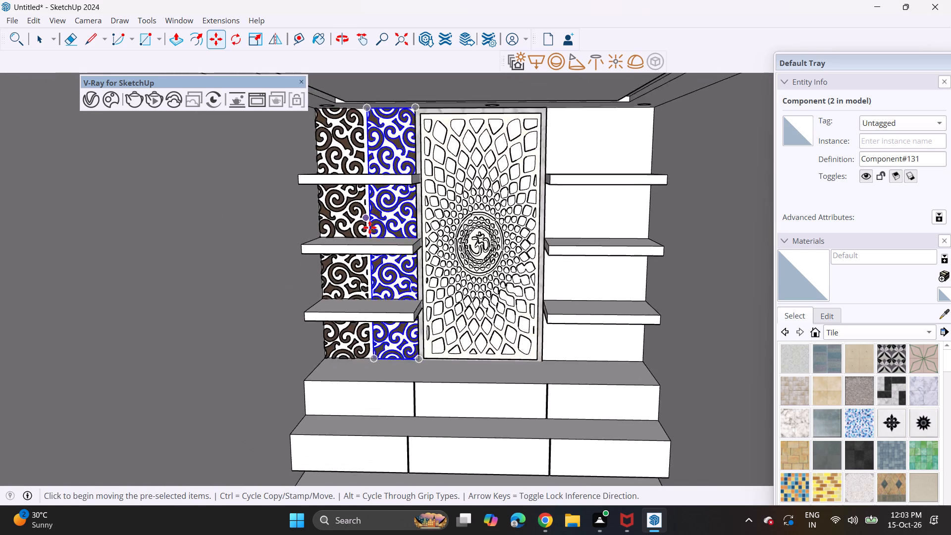
scroll(370, 227, "up", 7)
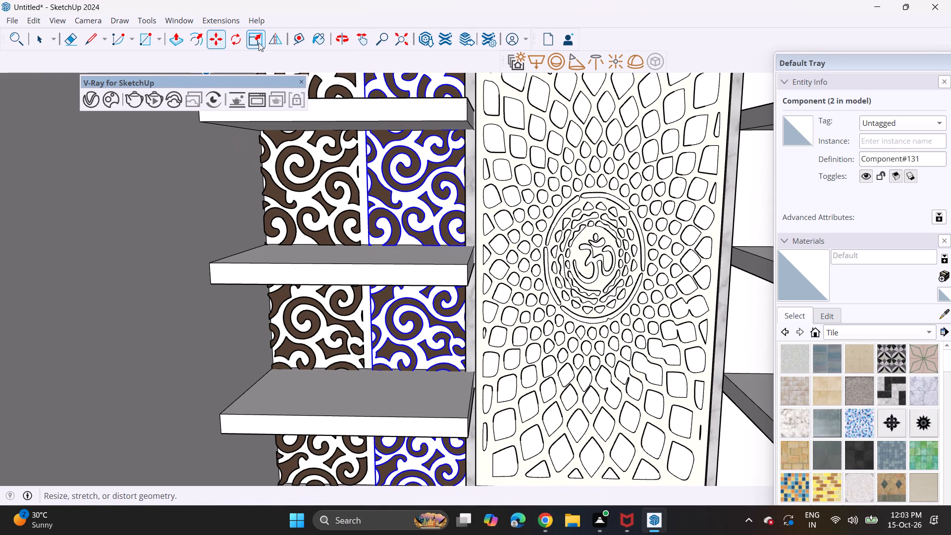
left_click(259, 43)
middle_click_drag(348, 224, 387, 262)
scroll(365, 243, "up", 4)
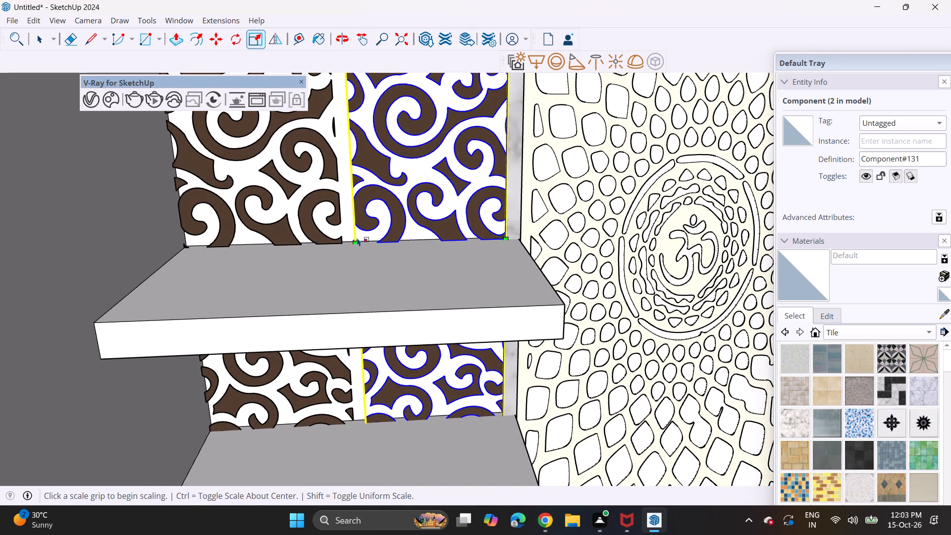
left_click(361, 240)
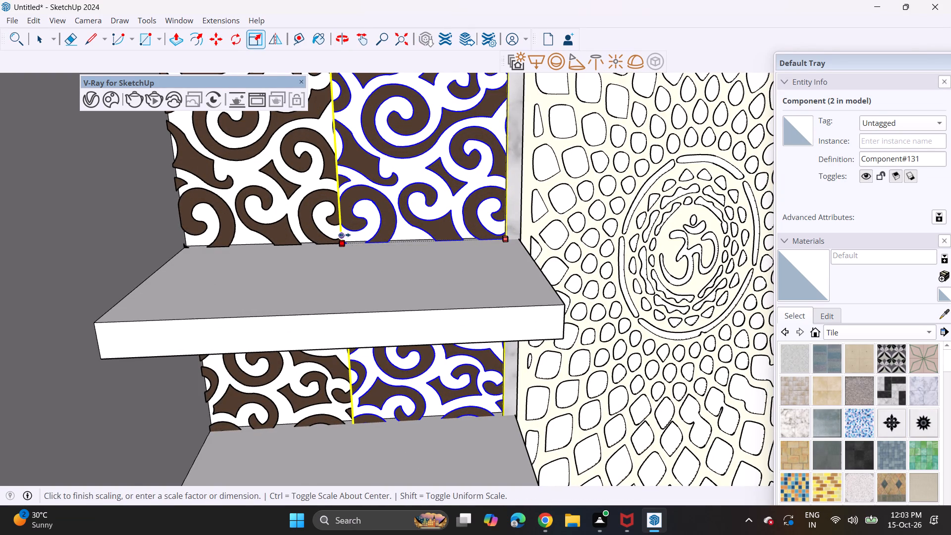
left_click(344, 235)
scroll(364, 237, "down", 10)
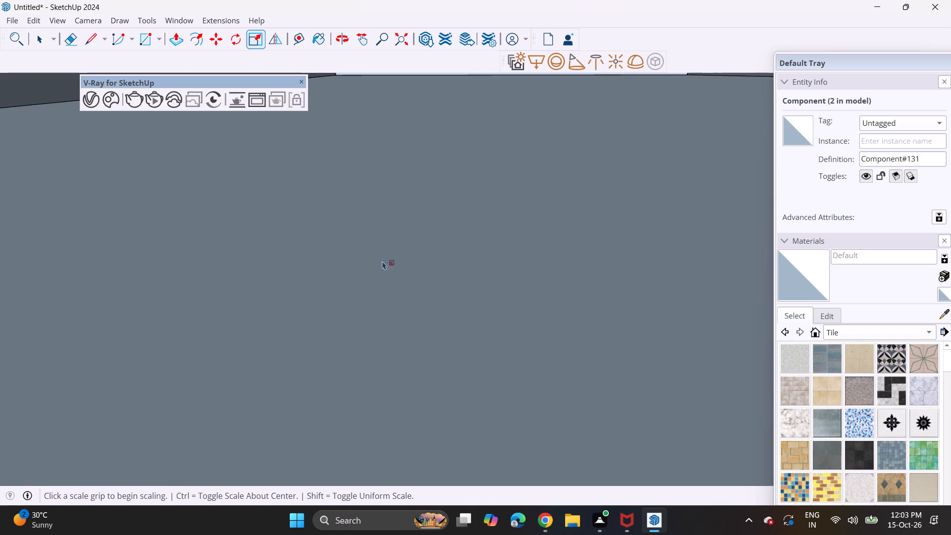
middle_click_drag(381, 261, 350, 169)
scroll(350, 168, "down", 20)
scroll(350, 168, "down", 6)
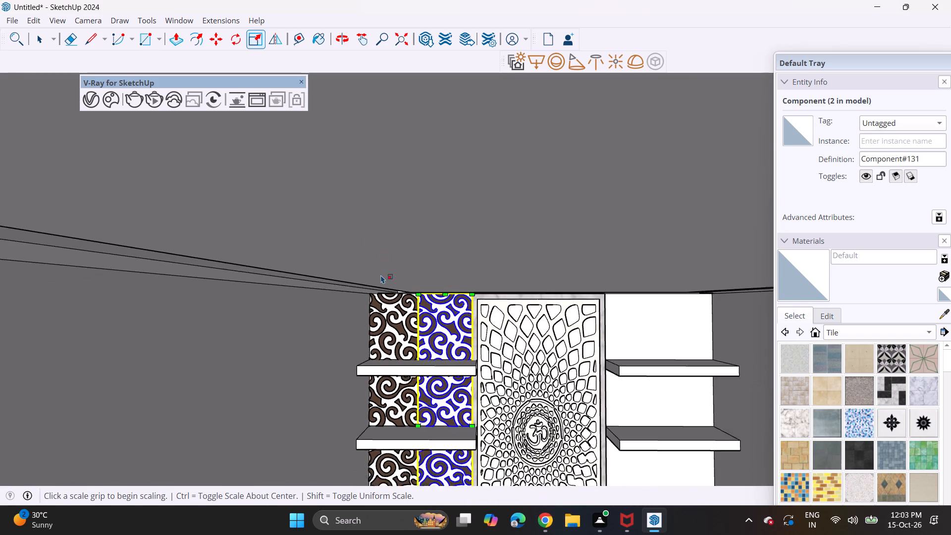
scroll(381, 275, "down", 12)
key("space")
left_click(578, 355)
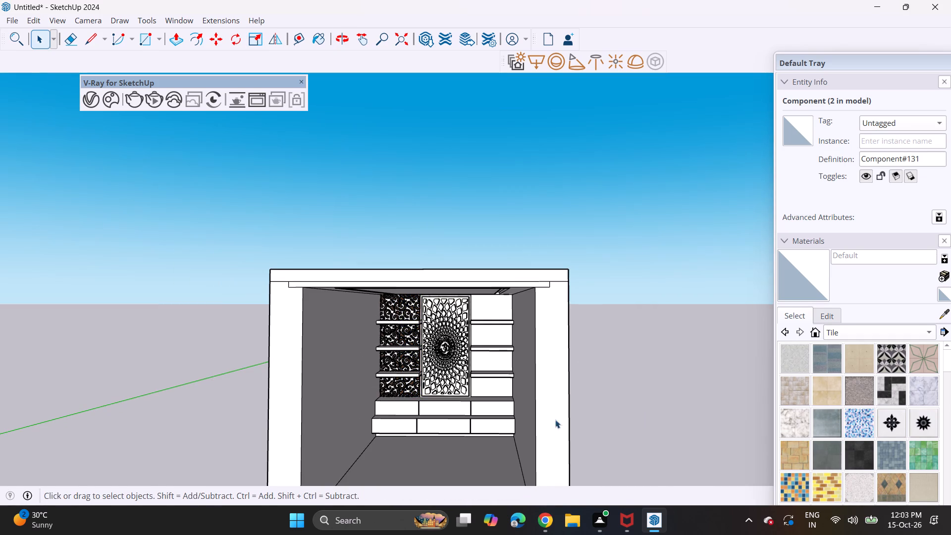
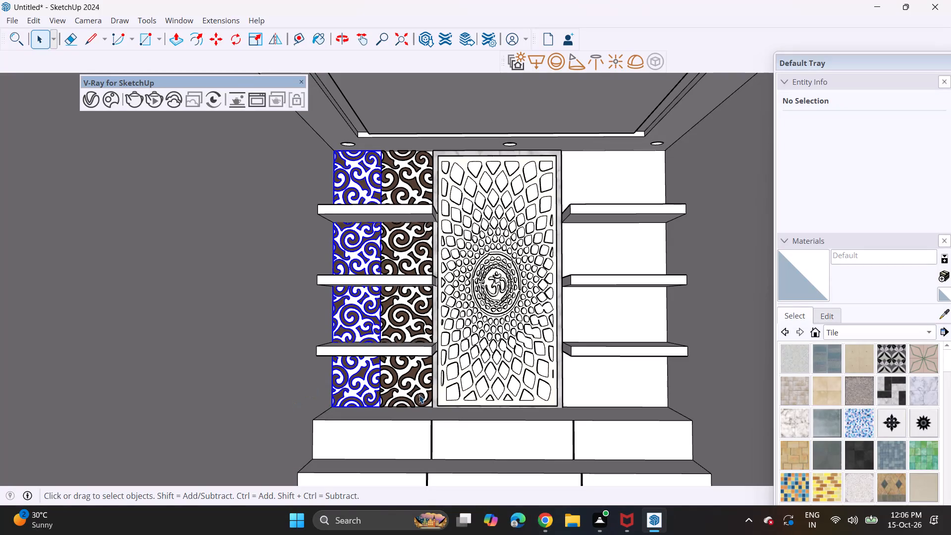
Copy both scroll jali panels from the left shelf bay to the right bay, starting at the Om panel's edge.
left_click(413, 390)
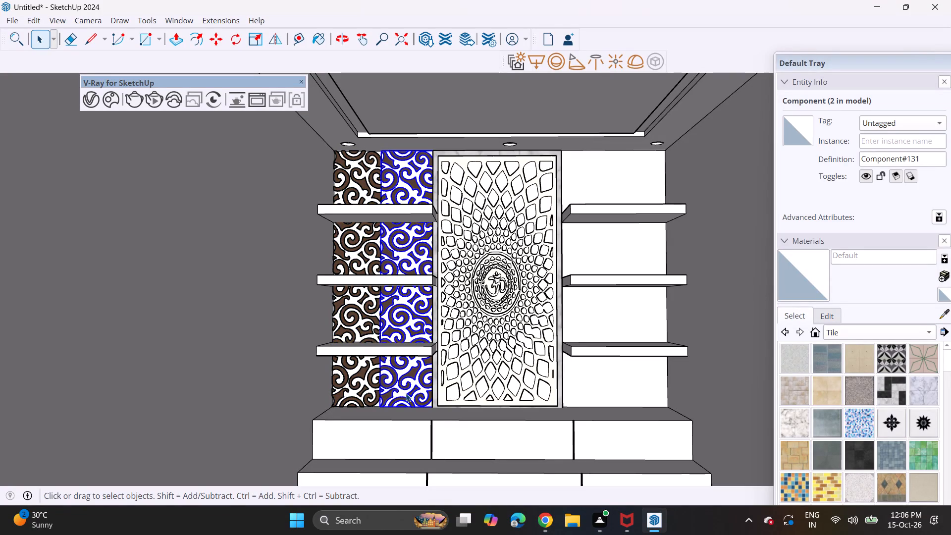
left_click(363, 400, "ctrl")
scroll(435, 405, "up", 2)
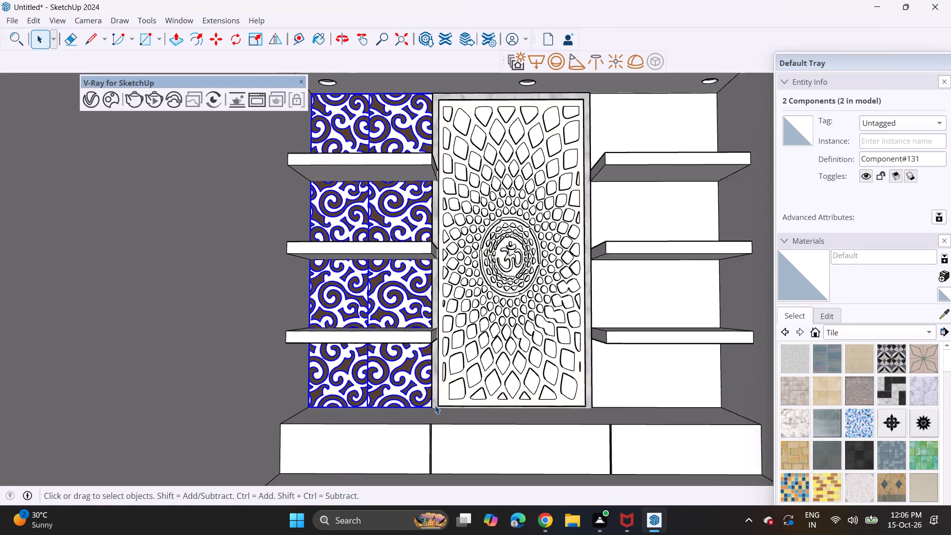
scroll(435, 405, "up", 2)
scroll(412, 416, "down", 4)
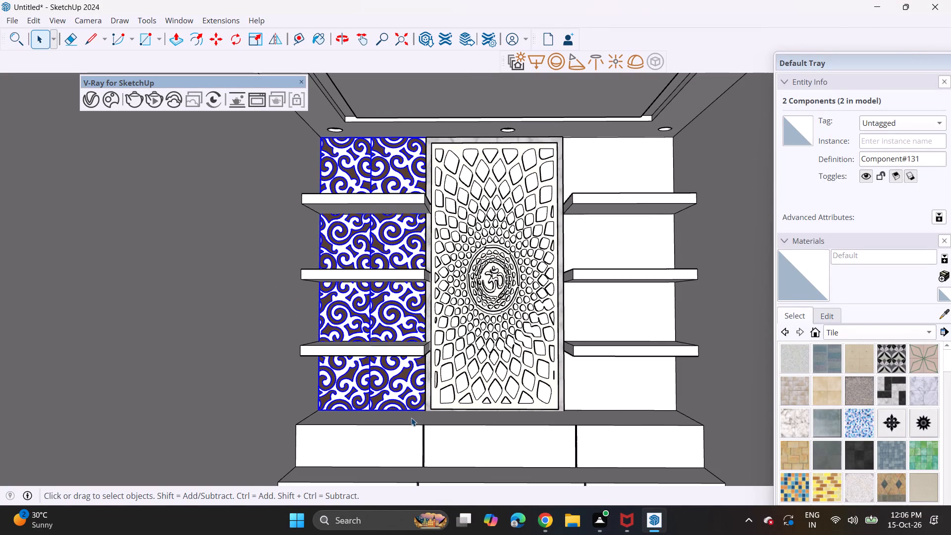
key("m")
left_click(317, 410)
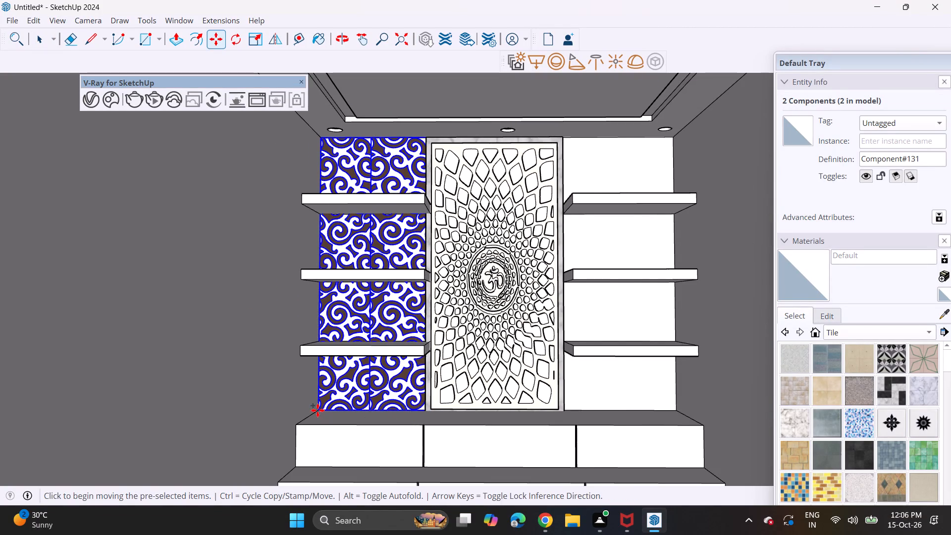
left_click(566, 408)
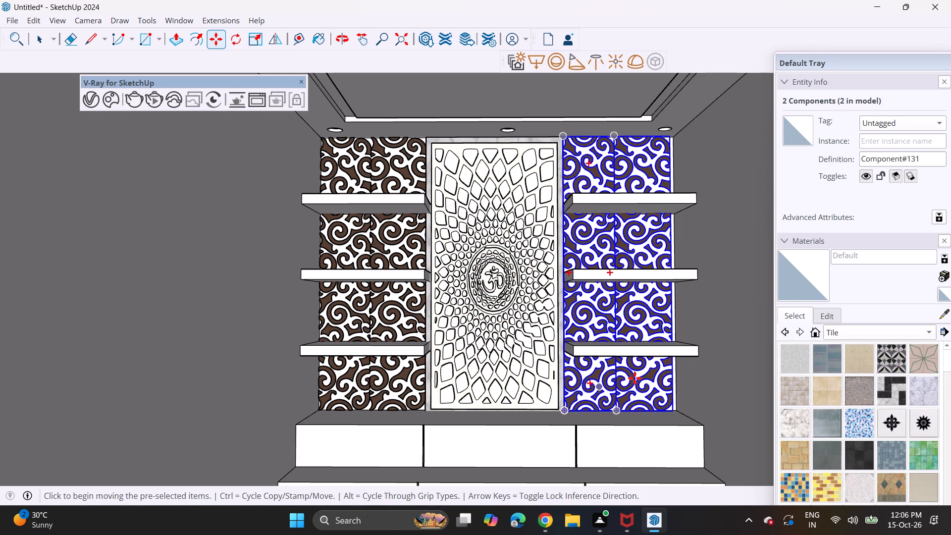
key("space")
Push/Pull the right side wall slightly inward to meet the outer edge of the copied jali, and clear the selection.
left_click(181, 35)
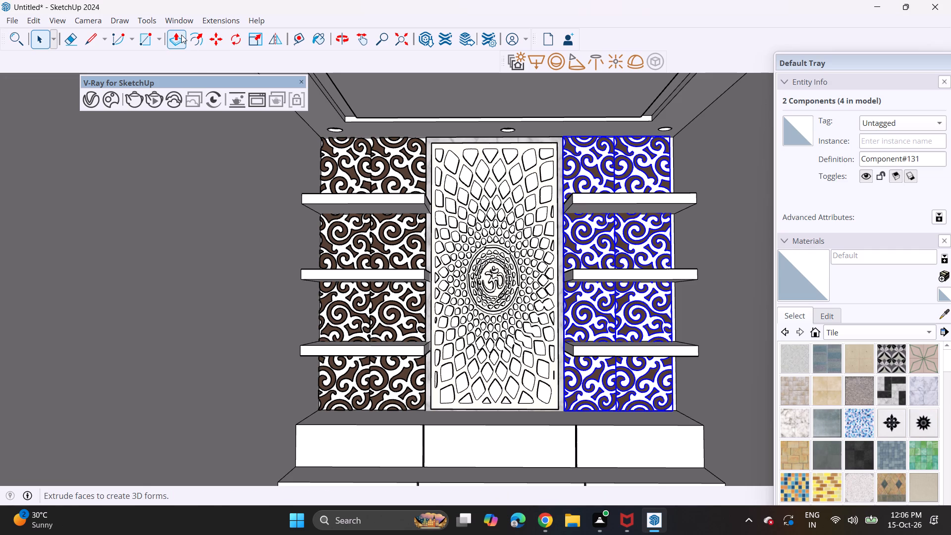
left_click(699, 266)
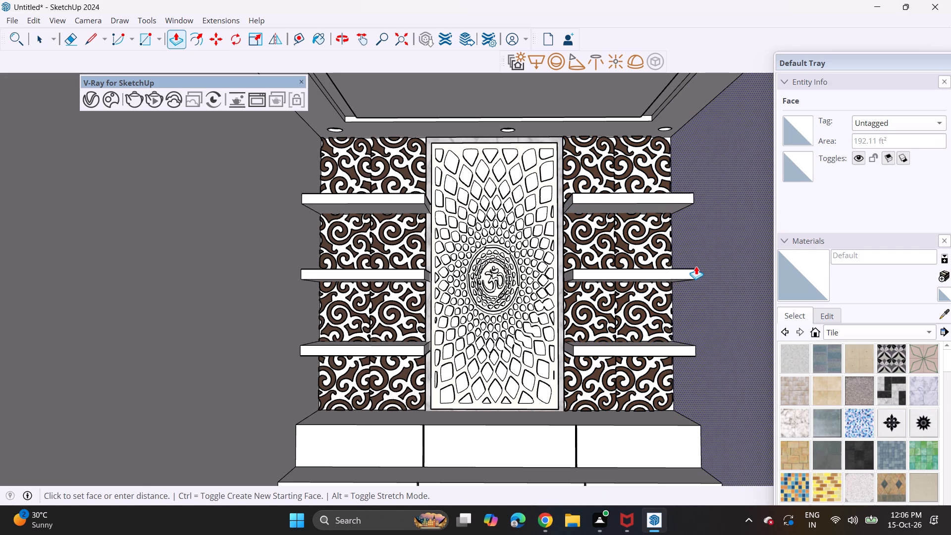
left_click(696, 266)
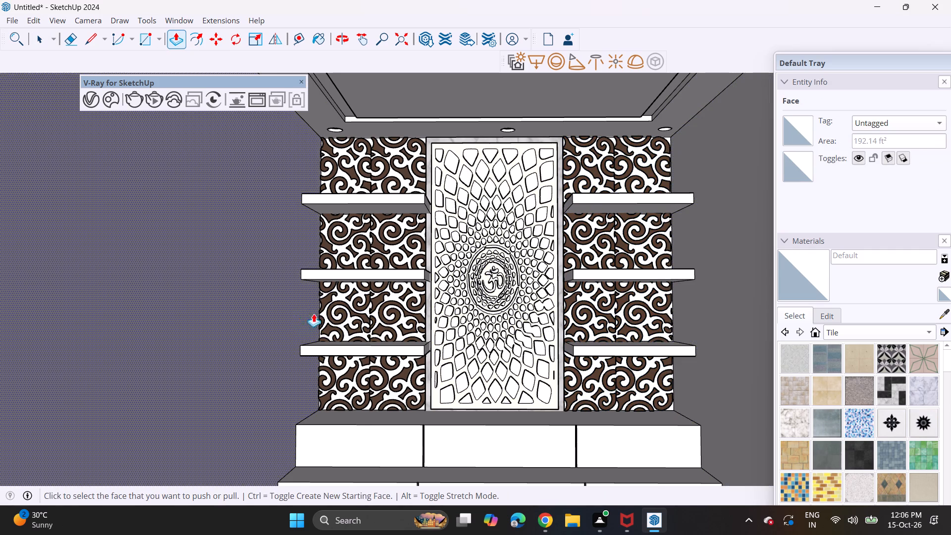
scroll(461, 326, "down", 1)
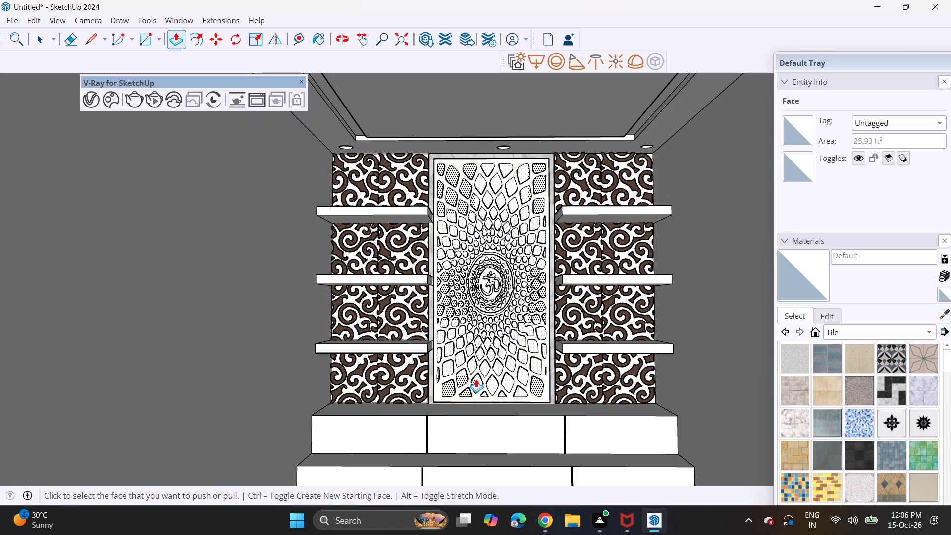
scroll(476, 378, "down", 11)
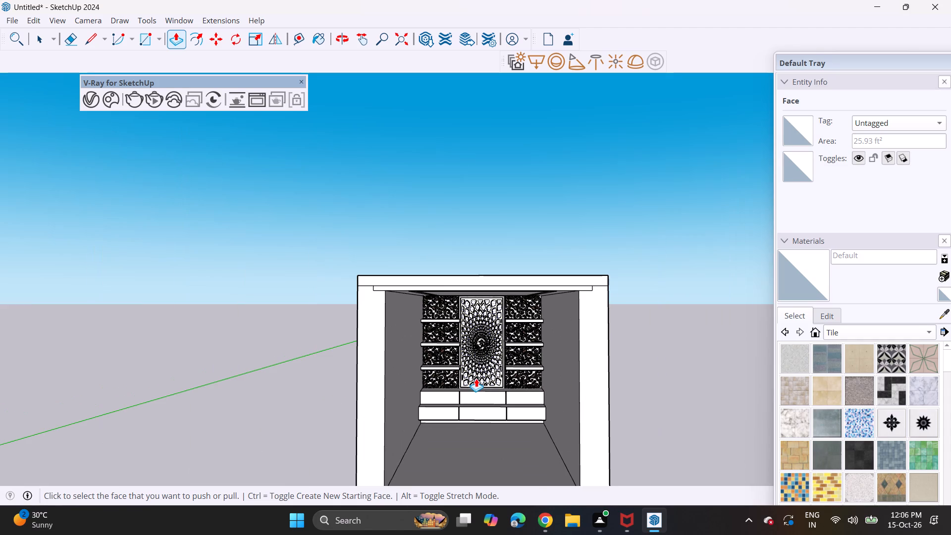
key("space")
left_click(624, 360)
Draw a small upright rectangle on the right side wall, just below the ceiling and close to the shelves.
scroll(525, 361, "up", 3)
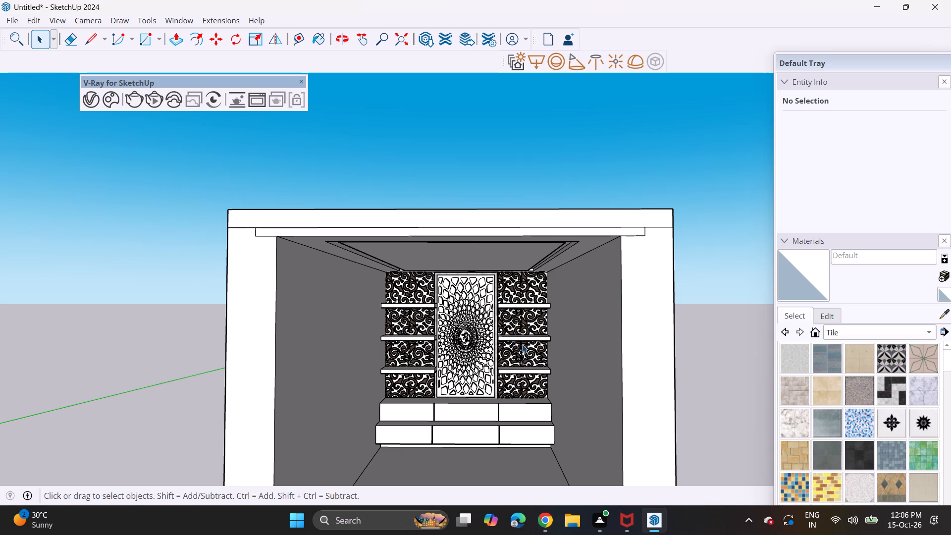
scroll(448, 370, "up", 1)
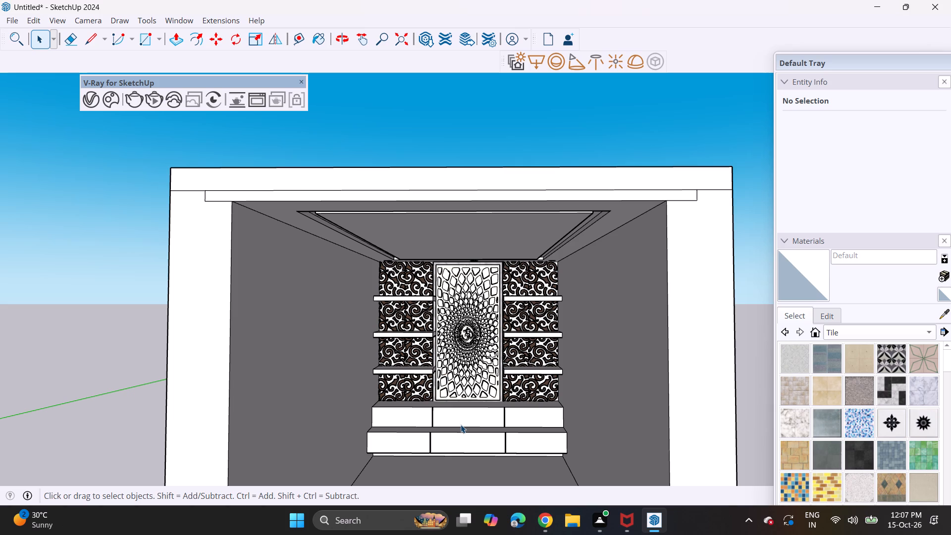
middle_click_drag(566, 347, 606, 340)
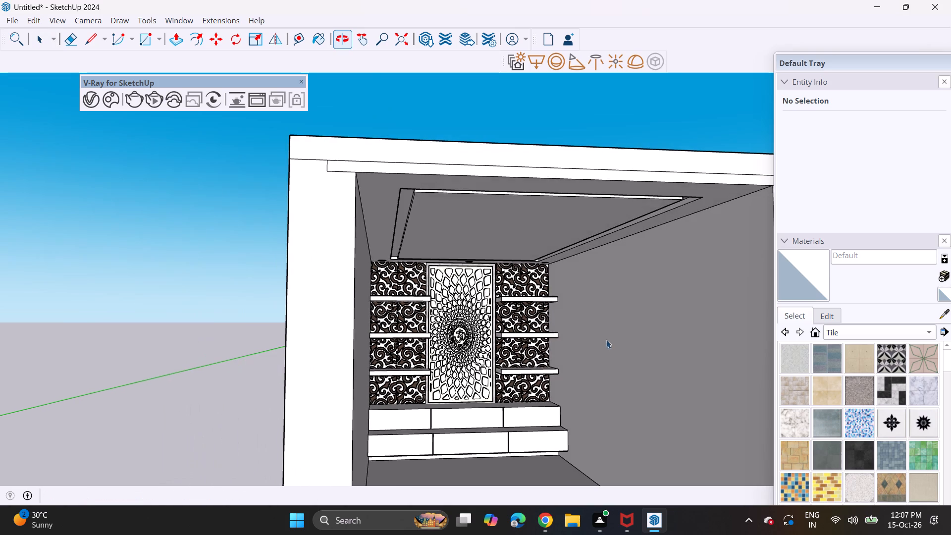
scroll(577, 317, "up", 4)
scroll(577, 317, "down", 4)
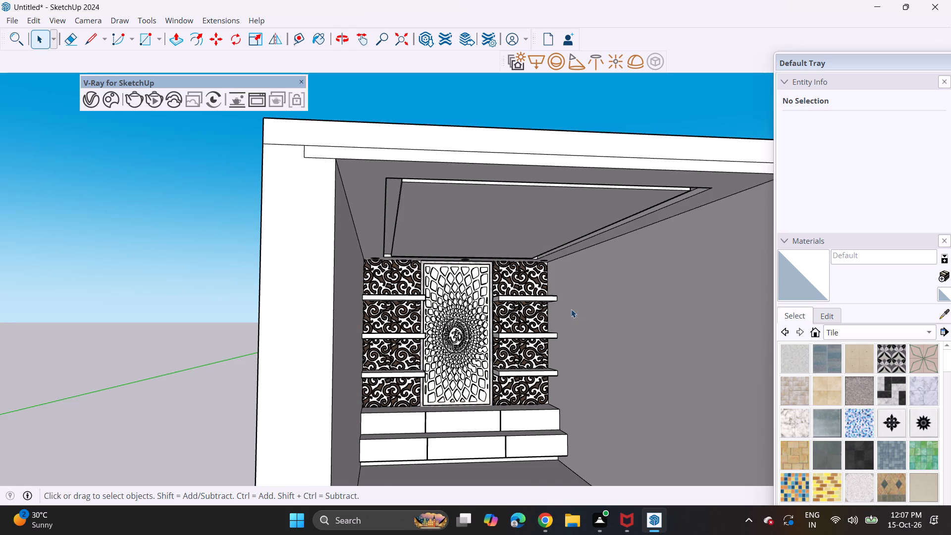
scroll(572, 303, "up", 4)
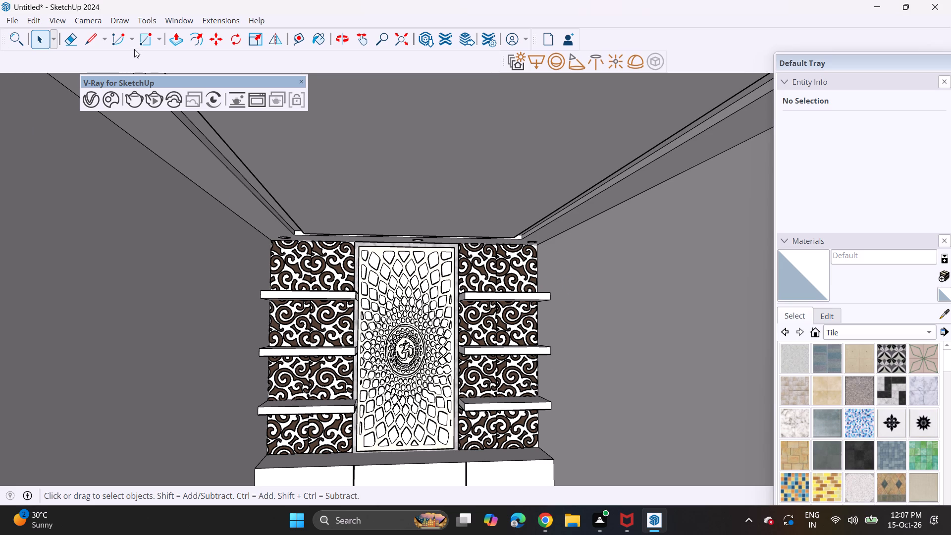
left_click(146, 37)
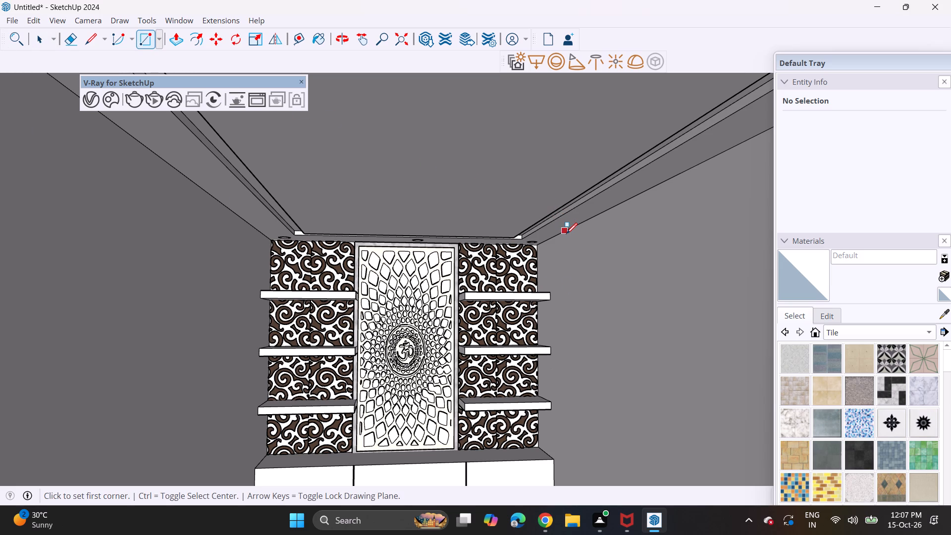
left_click(559, 235)
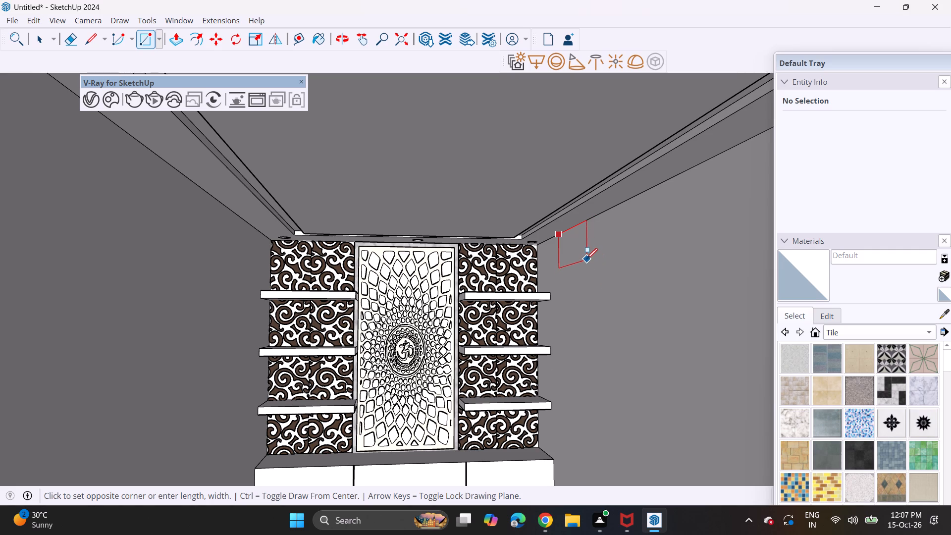
left_click(585, 258)
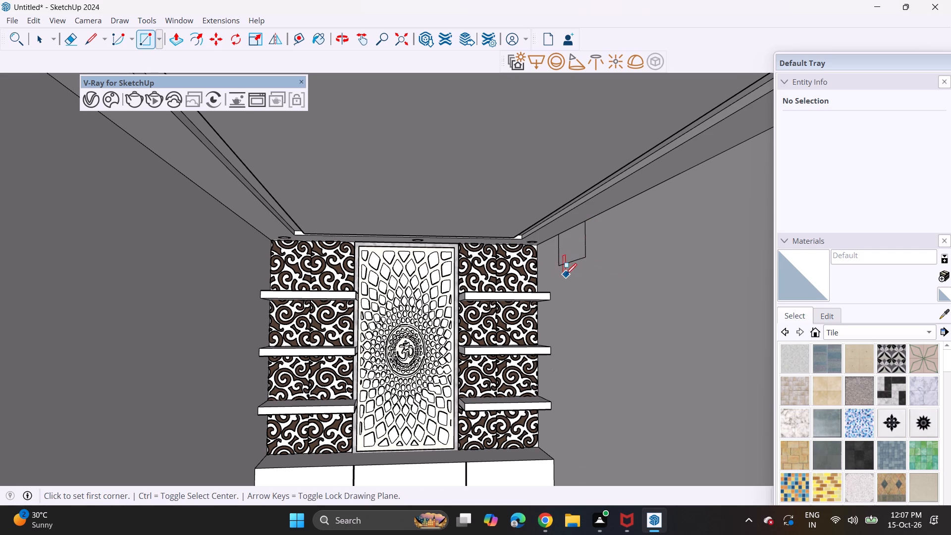
key("space")
Copy the rectangle straight down the side wall with a small gap, and multiply it by 4 into an evenly spaced column.
double_click(572, 246)
key("m")
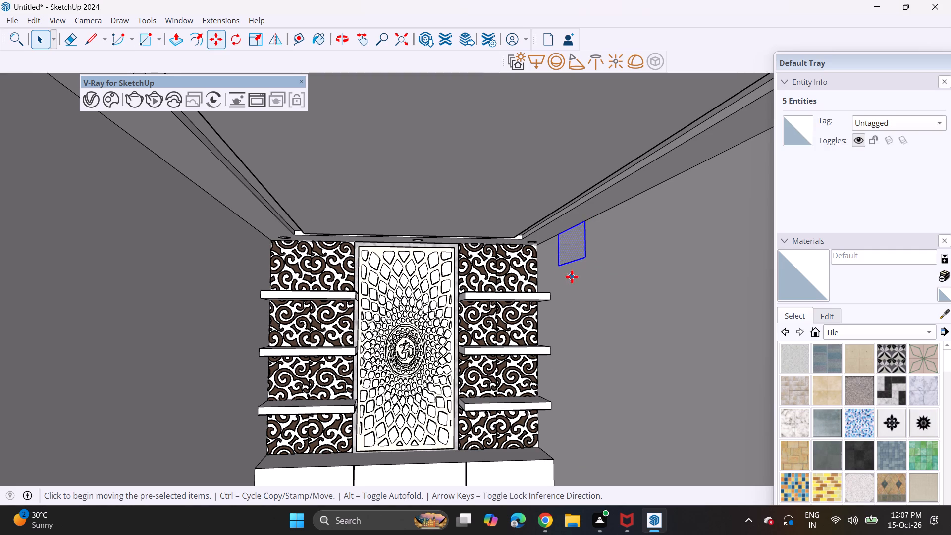
left_click(556, 268)
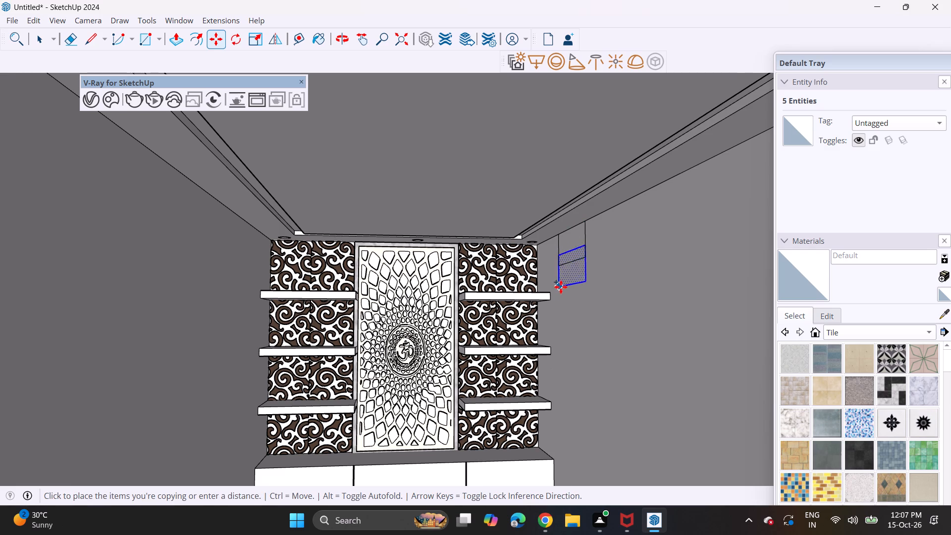
left_click(562, 312)
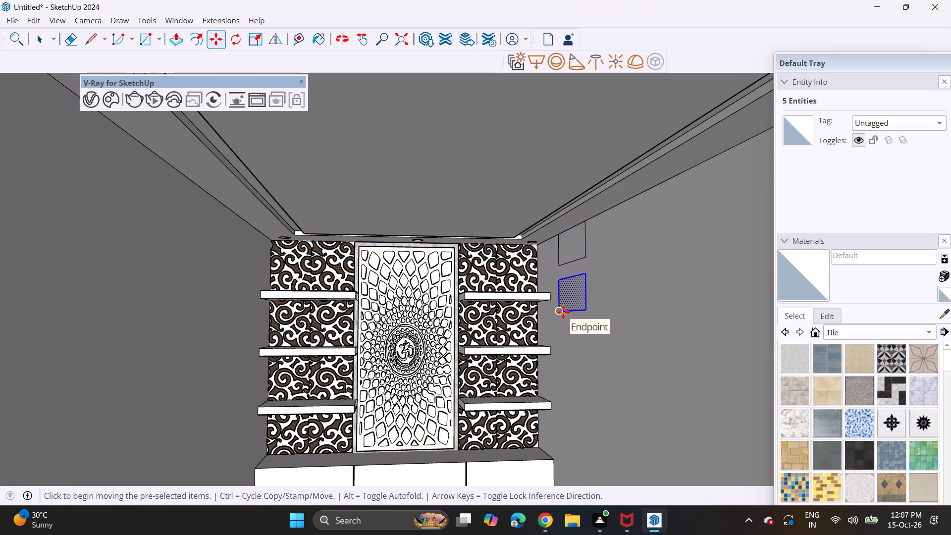
key("shift+parenleft")
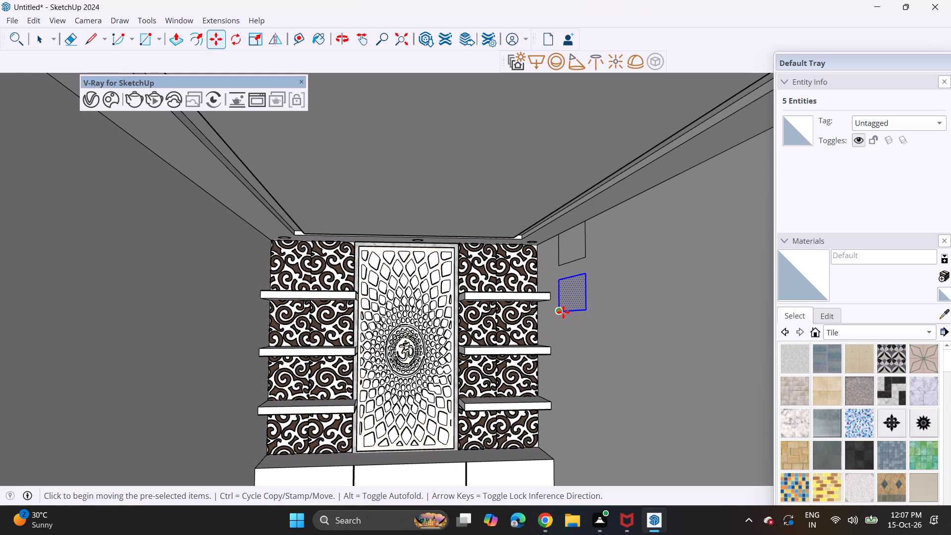
key("BackSpace")
key("shift+asterisk")
key("4")
key("Return")
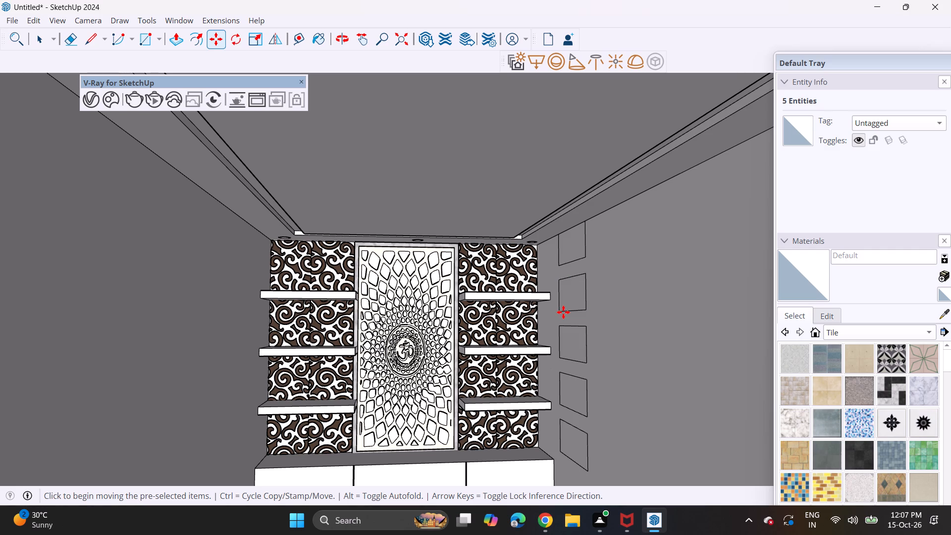
key("space")
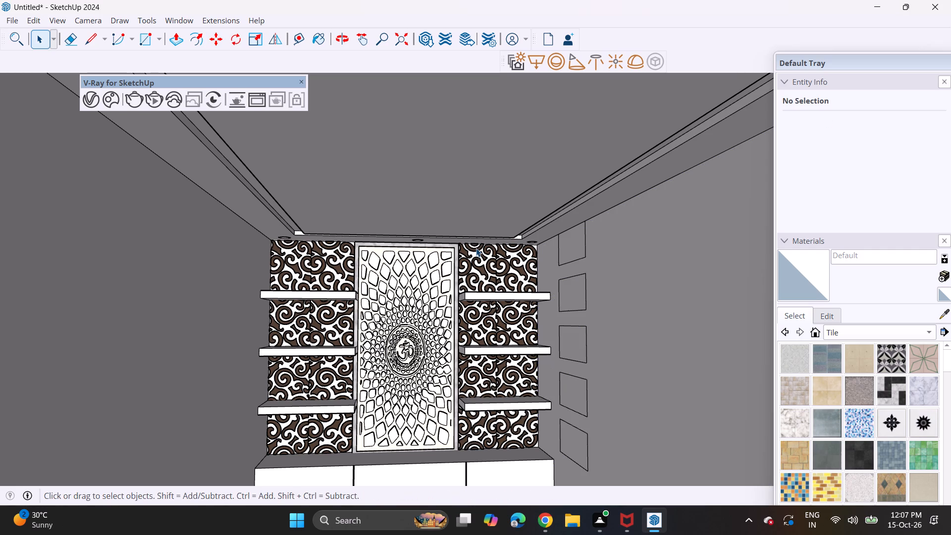
Push all five rectangles on the right side wall inward to the same depth to form a column of recessed niches.
left_click(165, 34)
left_click(176, 42)
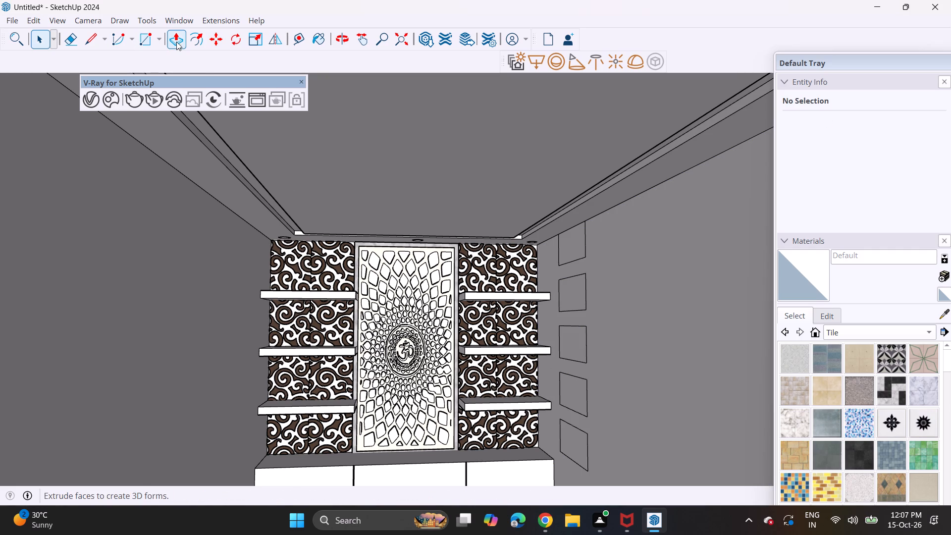
left_click(564, 249)
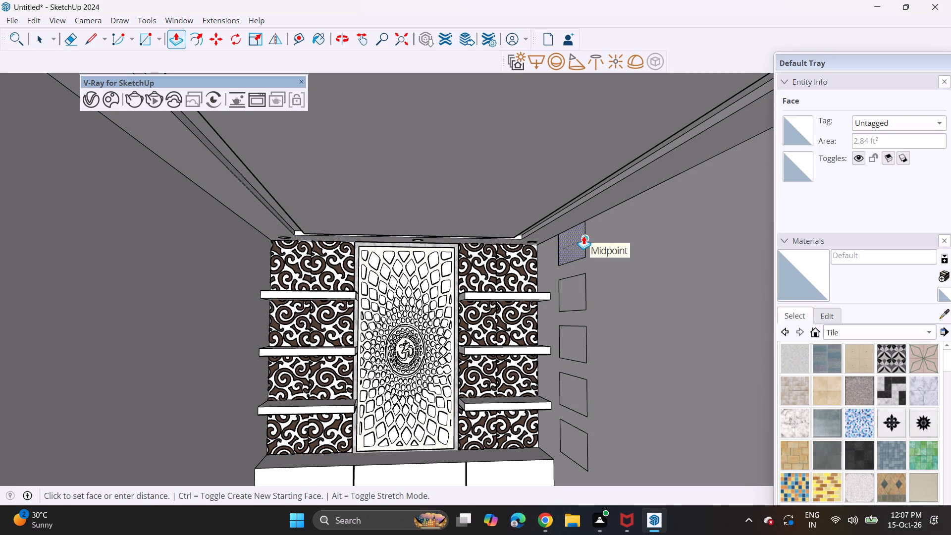
middle_click_drag(583, 238, 587, 254)
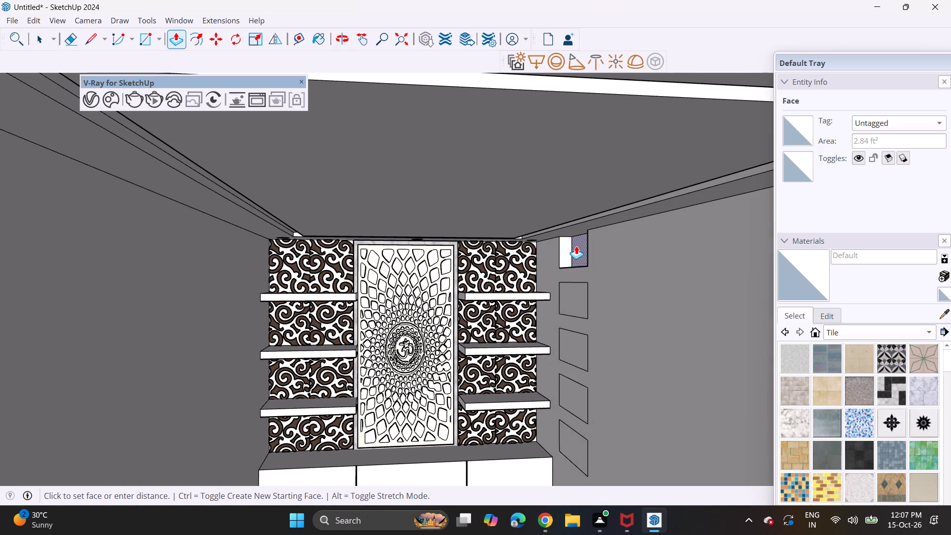
left_click(576, 246)
left_click(563, 292)
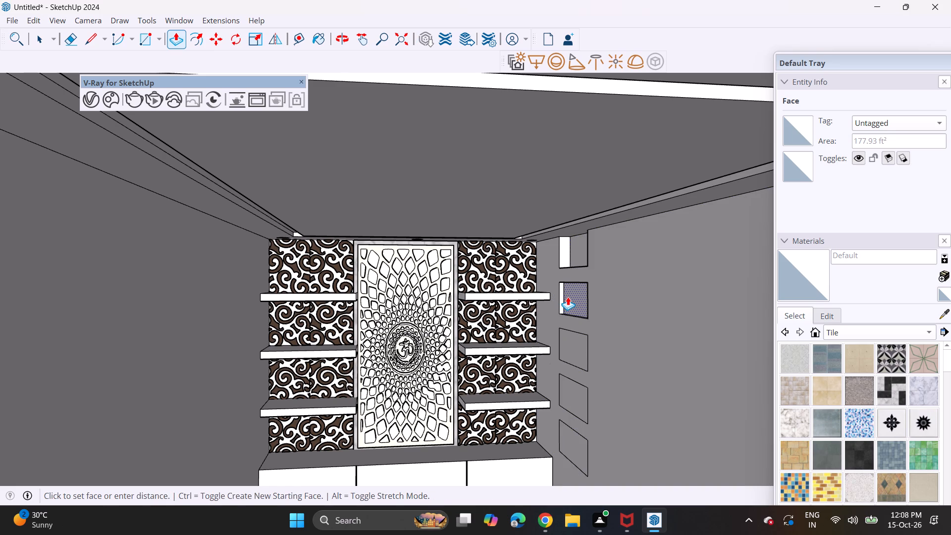
left_click(581, 255)
double_click(563, 347)
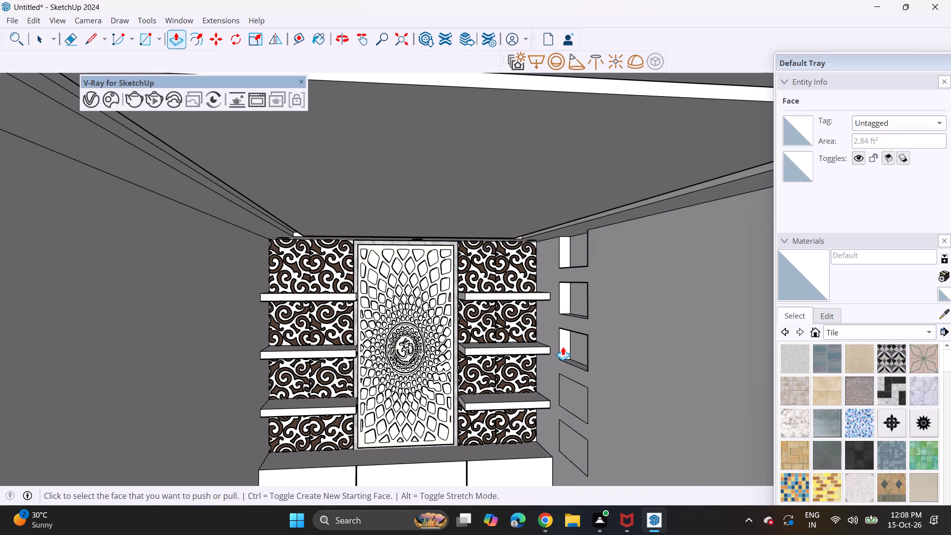
double_click(560, 391)
double_click(570, 445)
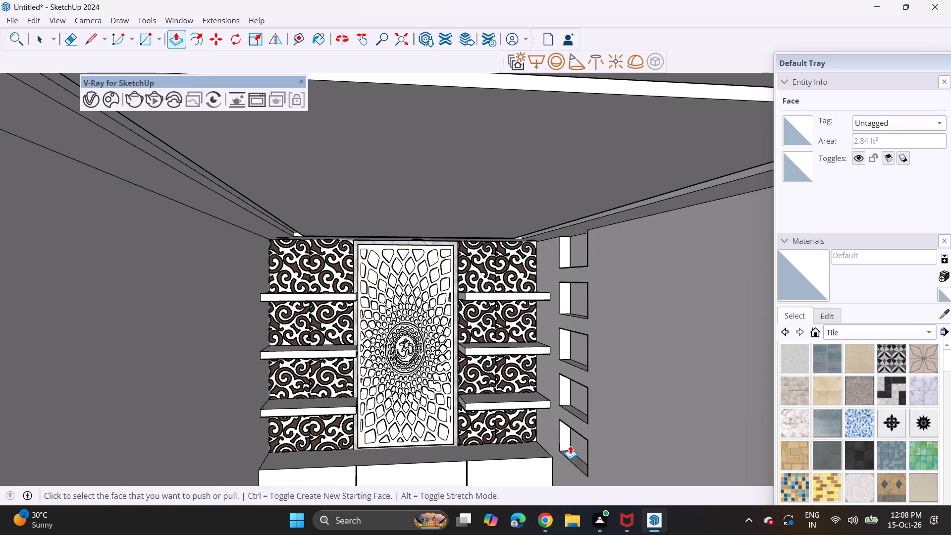
Examine the side-wall niches together with the shelves, jali panels and drawer base from several angles inside the room.
middle_click_drag(592, 429, 584, 406)
scroll(581, 403, "down", 2)
middle_click_drag(569, 402, 567, 369, "shift")
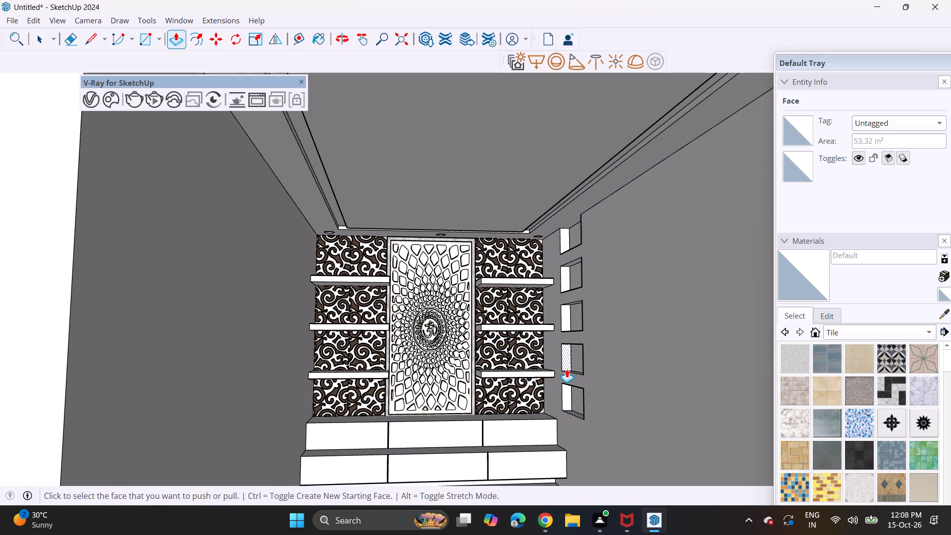
middle_click_drag(551, 394, 550, 344, "shift")
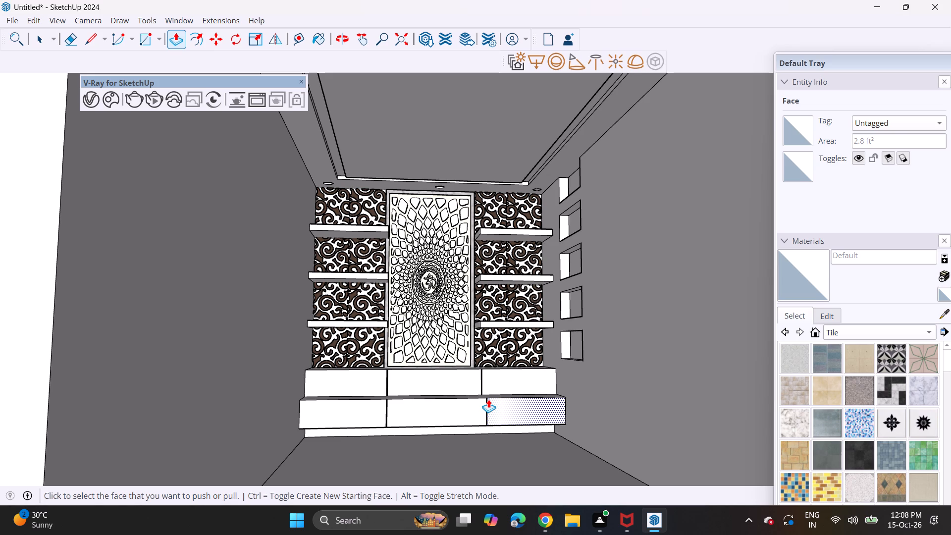
scroll(488, 399, "down", 3)
middle_click_drag(484, 400, 475, 407)
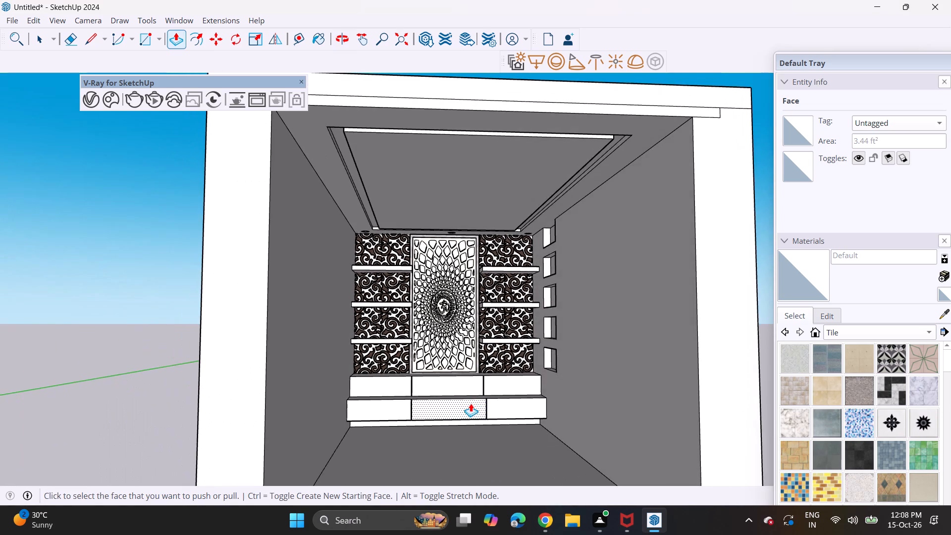
scroll(471, 403, "up", 1)
middle_click_drag(472, 398, 454, 402)
scroll(452, 398, "up", 2)
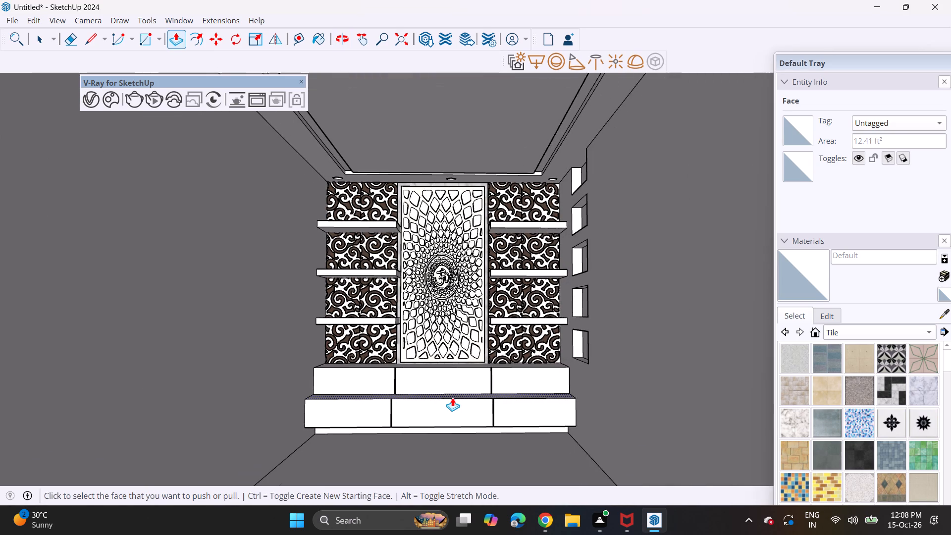
Examine the Om panel, scroll jali panels, shelves and ceiling edge up close and from the room's front.
middle_click_drag(450, 395, 484, 385)
middle_click_drag(486, 385, 473, 394)
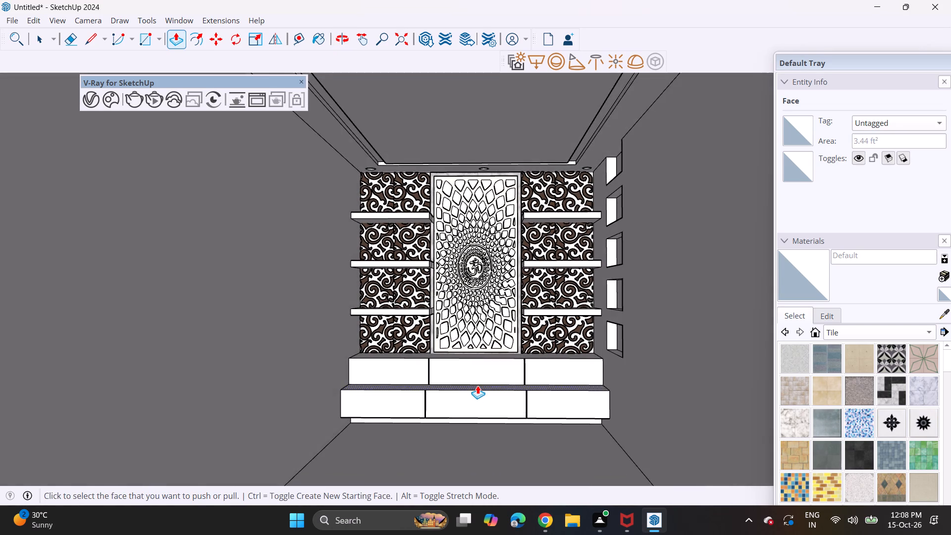
scroll(477, 385, "up", 1)
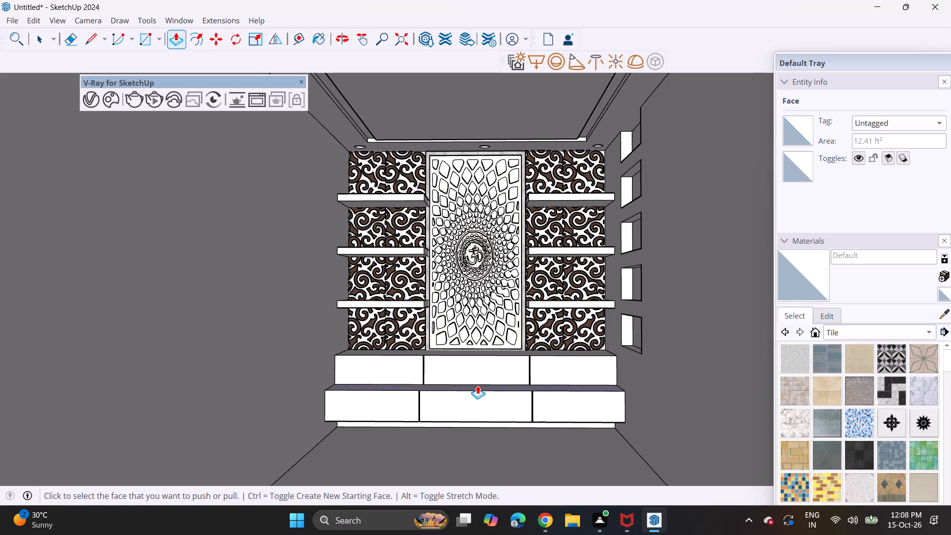
scroll(486, 148, "up", 5)
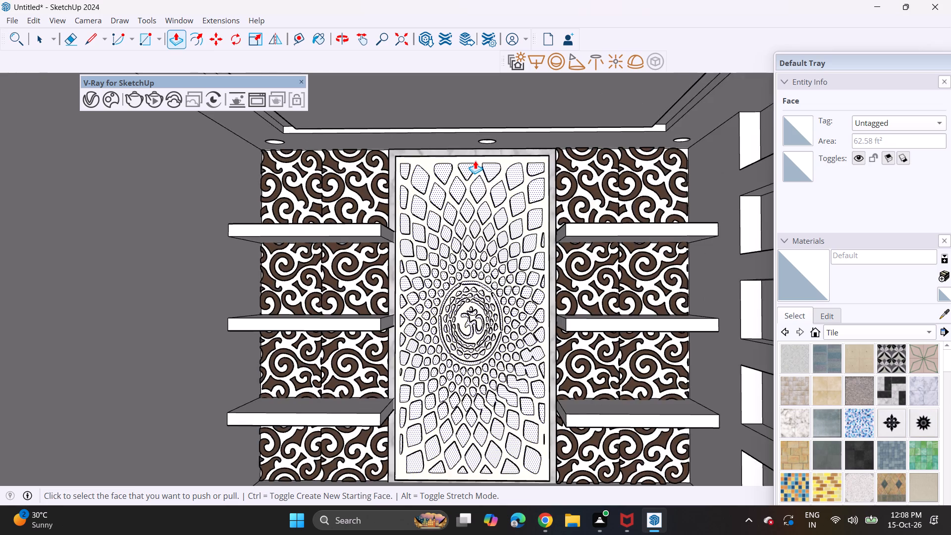
scroll(478, 160, "up", 9)
scroll(478, 160, "down", 9)
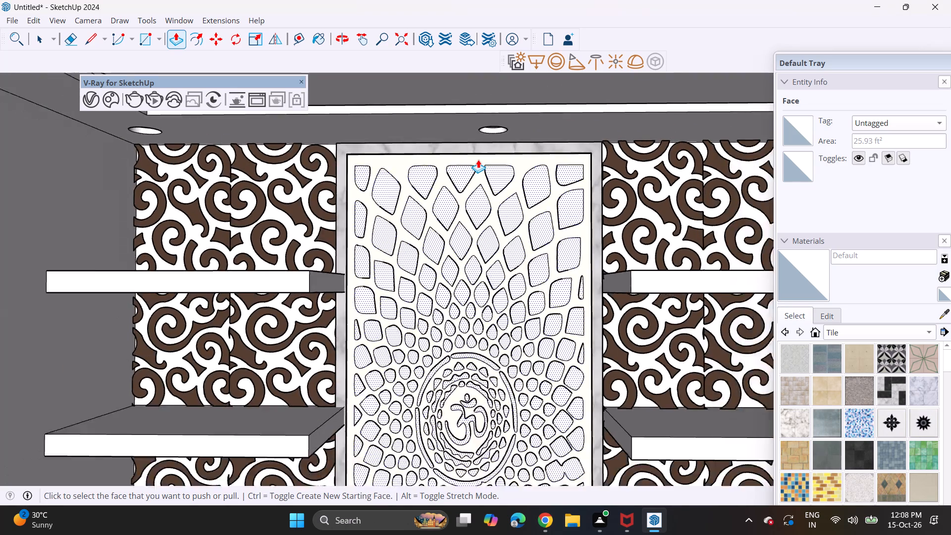
scroll(478, 160, "down", 18)
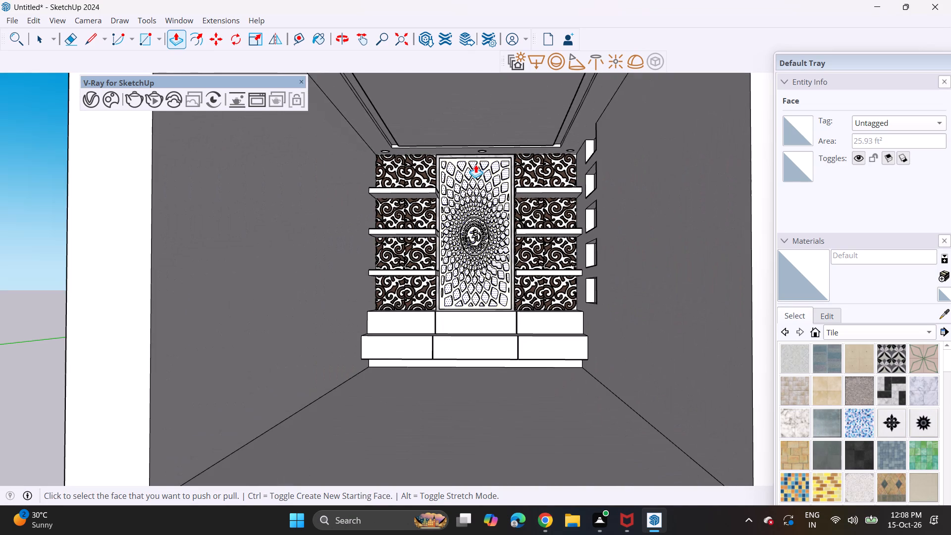
Import the bell model from the Downloads folder and place it in the scene.
left_click(8, 19)
left_click(59, 200)
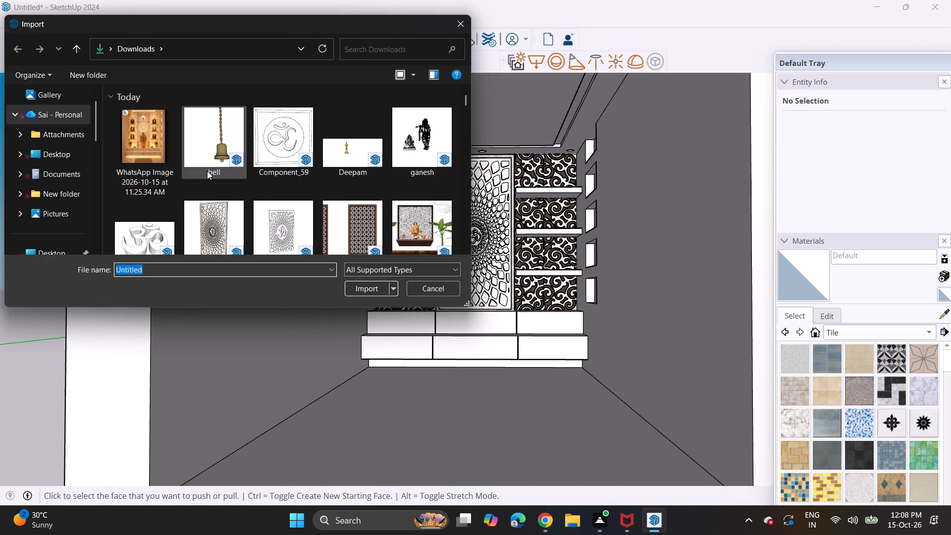
scroll(238, 203, "down", 3)
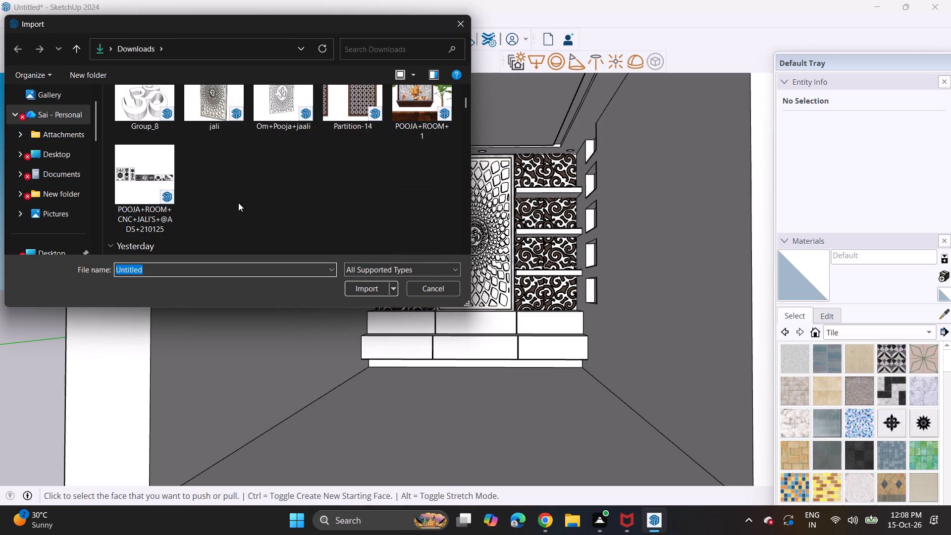
scroll(238, 203, "up", 2)
left_click(203, 114)
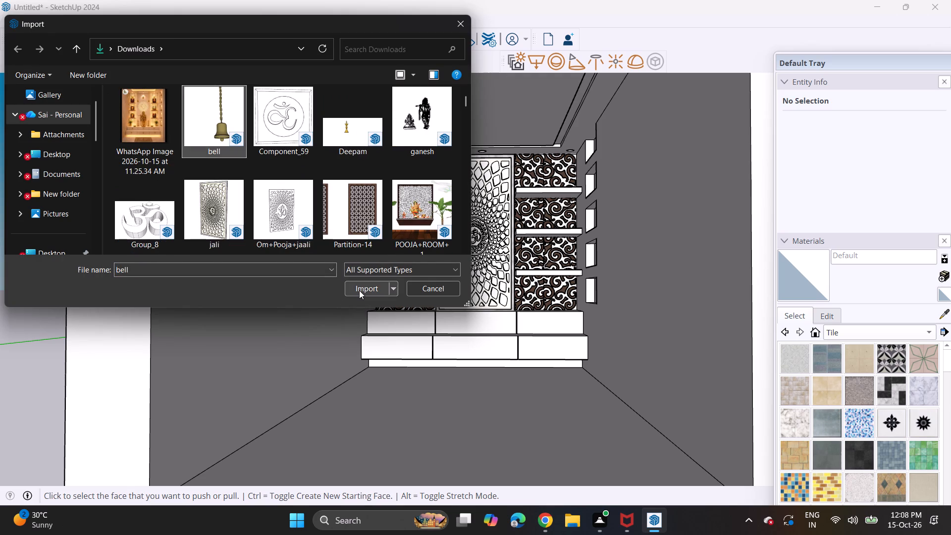
left_click(359, 290)
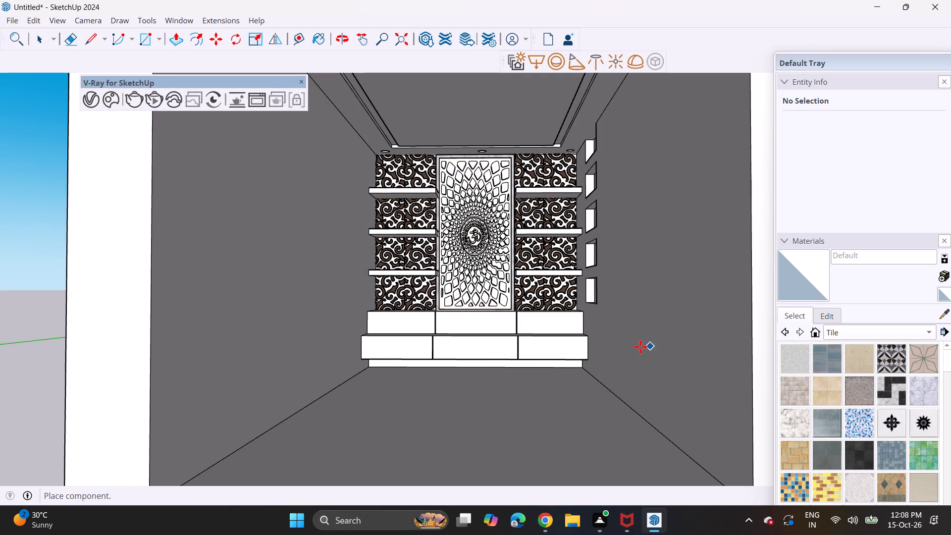
left_click(677, 324)
Move the bell into the room so it hangs from the ceiling at the left edge of the Om panel.
scroll(655, 334, "down", 10)
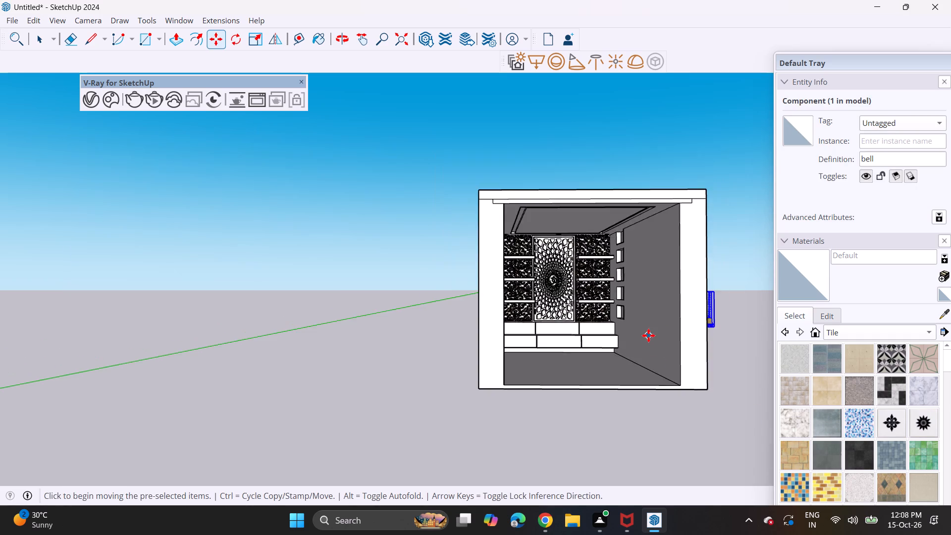
scroll(648, 335, "down", 5)
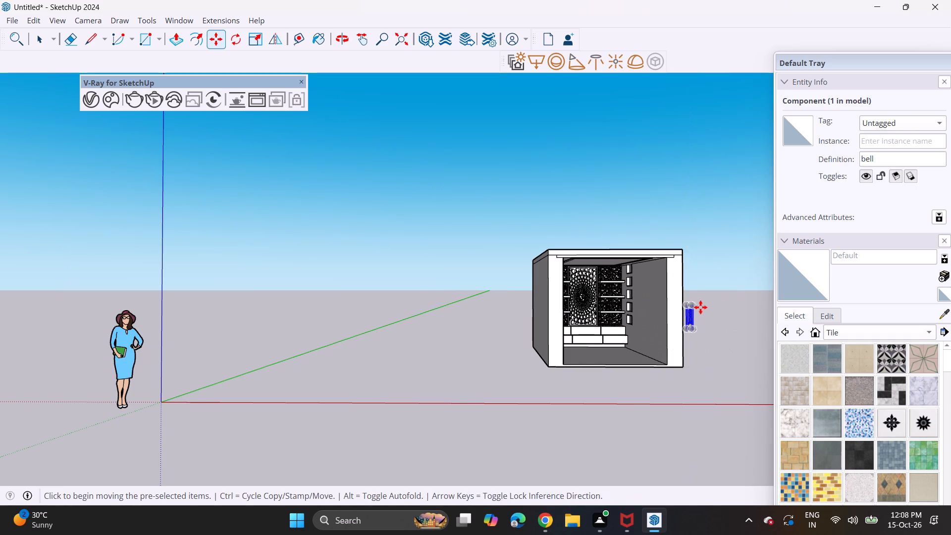
left_click(698, 307)
scroll(597, 292, "up", 13)
middle_click_drag(583, 288, 535, 267)
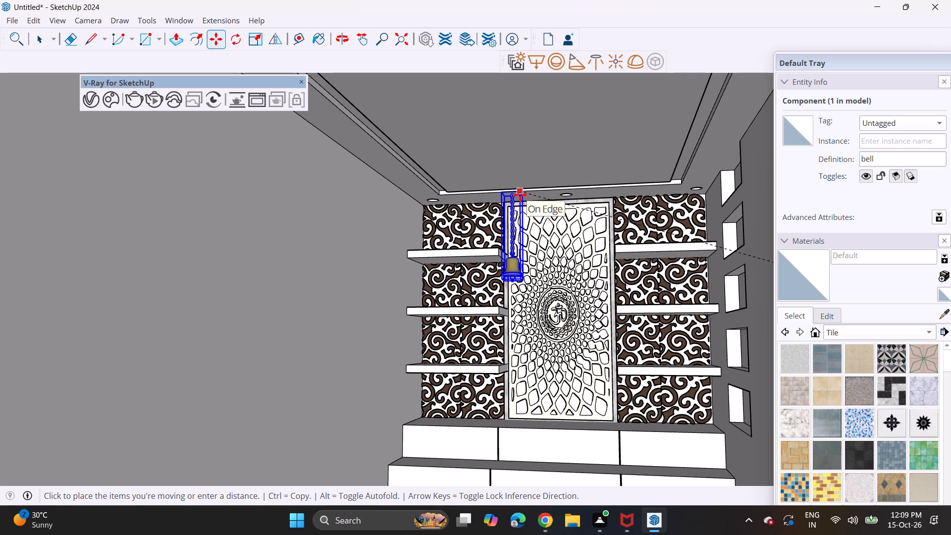
left_click(520, 195)
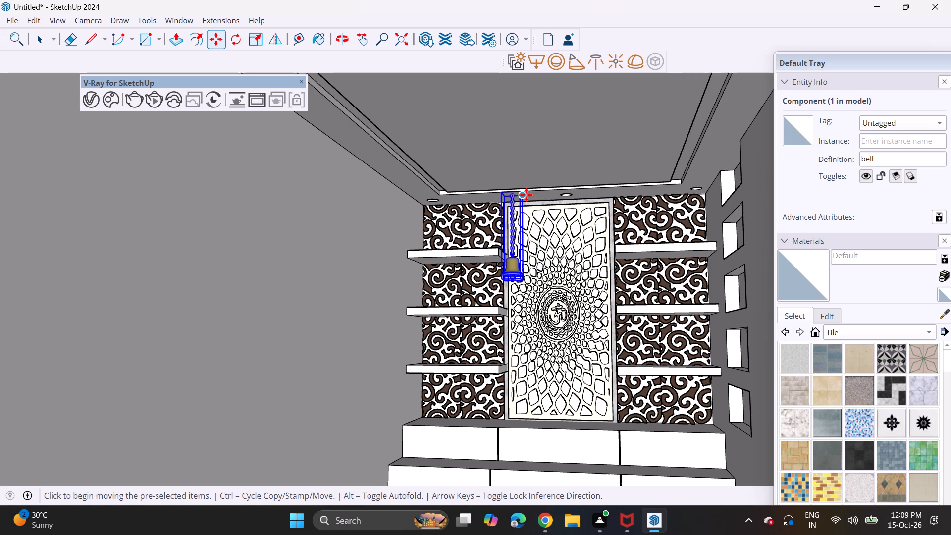
Copy the bell twice along the ceiling, to the middle and to the right edge of the Om panel.
left_click(526, 195)
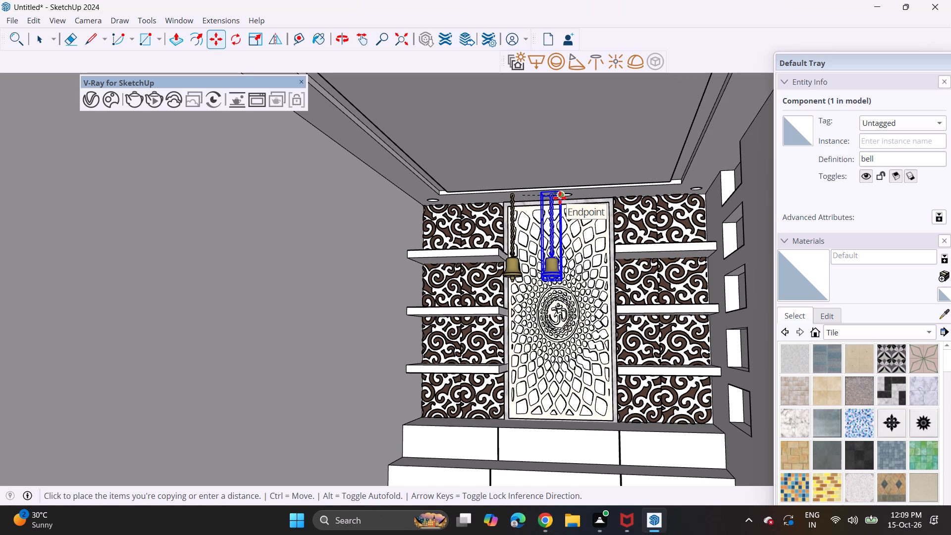
middle_click_drag(586, 202, 602, 208)
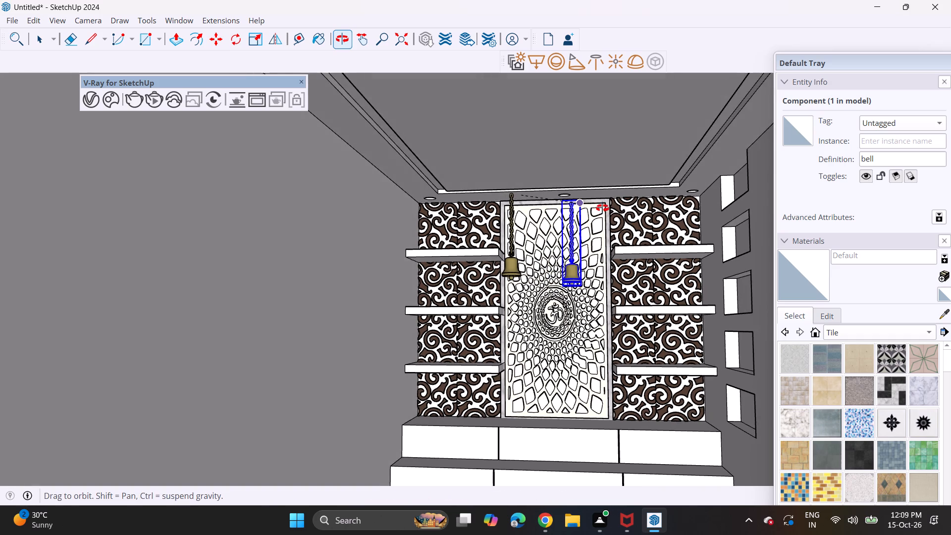
middle_click_drag(602, 208, 620, 211)
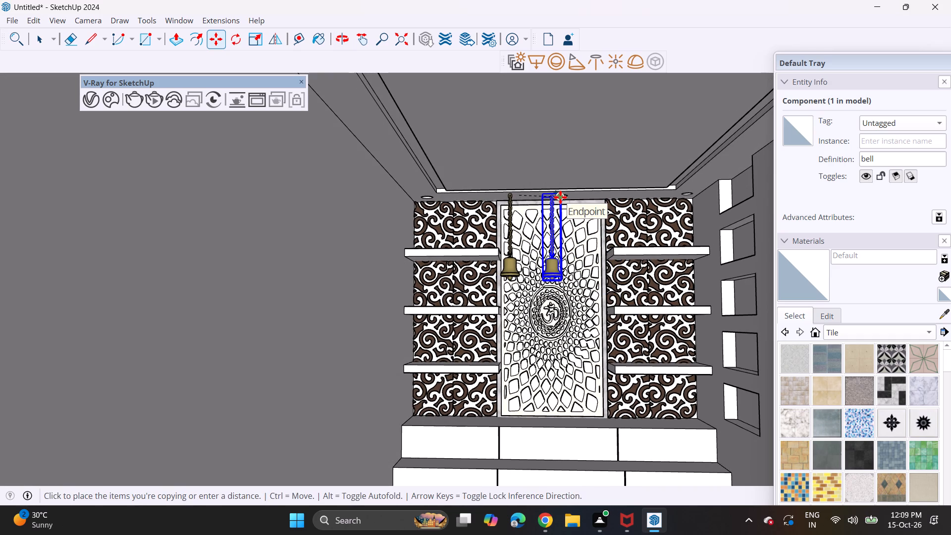
left_click(564, 197)
left_click(566, 201)
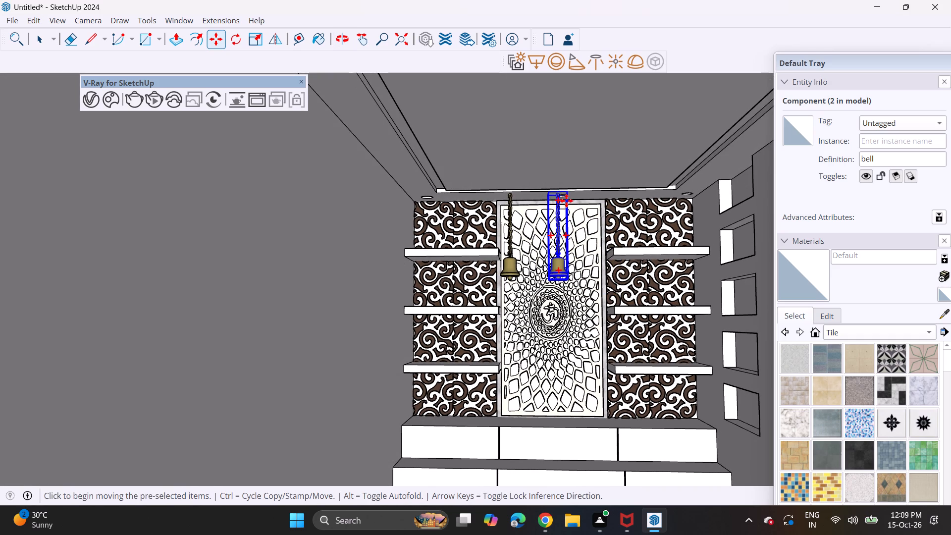
left_click(603, 198)
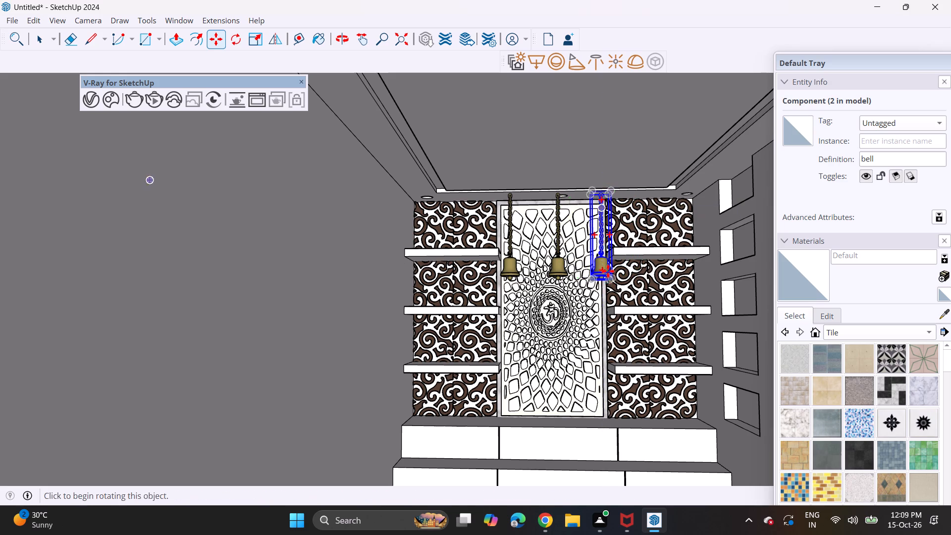
Scale the middle bell vertically to about two thirds of its length, keeping its top at the ceiling.
scroll(600, 293, "down", 4)
middle_click_drag(600, 293, 533, 274, "shift")
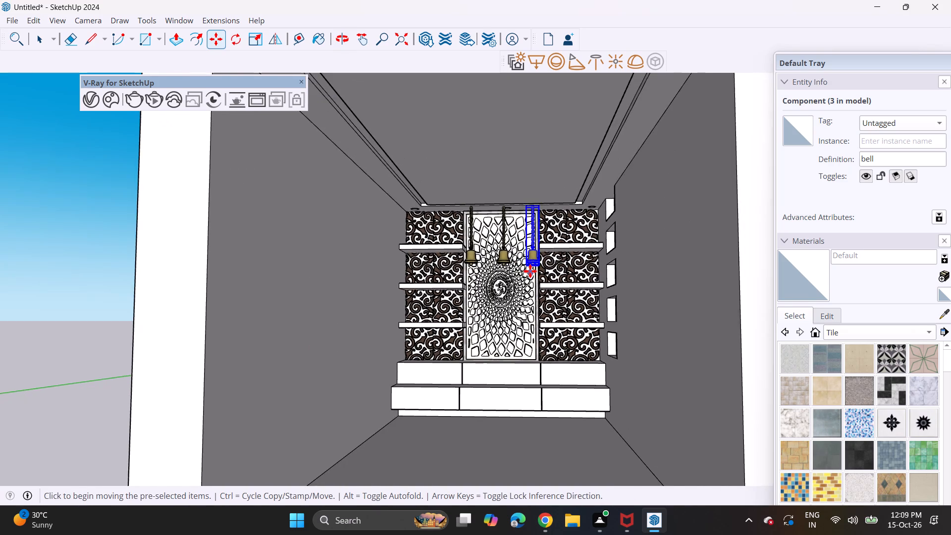
scroll(530, 271, "up", 7)
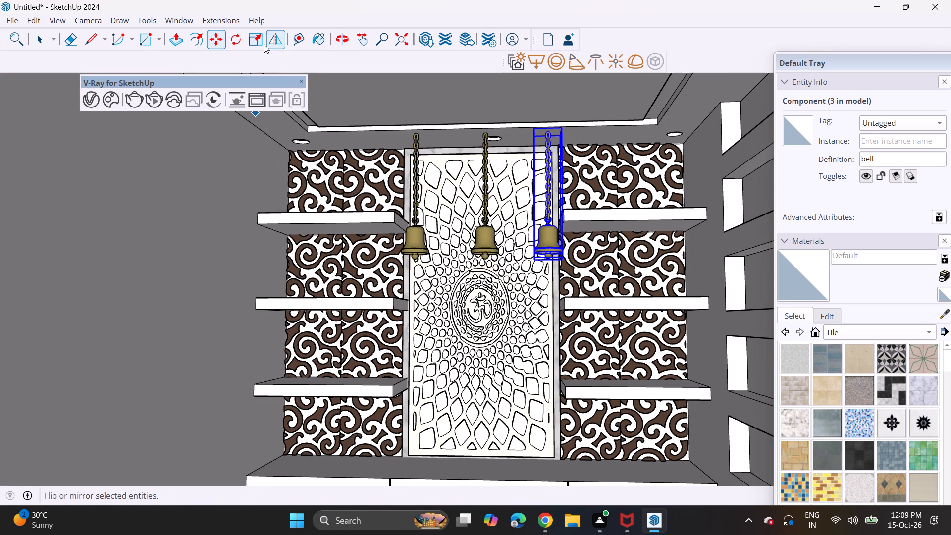
key("space")
left_click(494, 253)
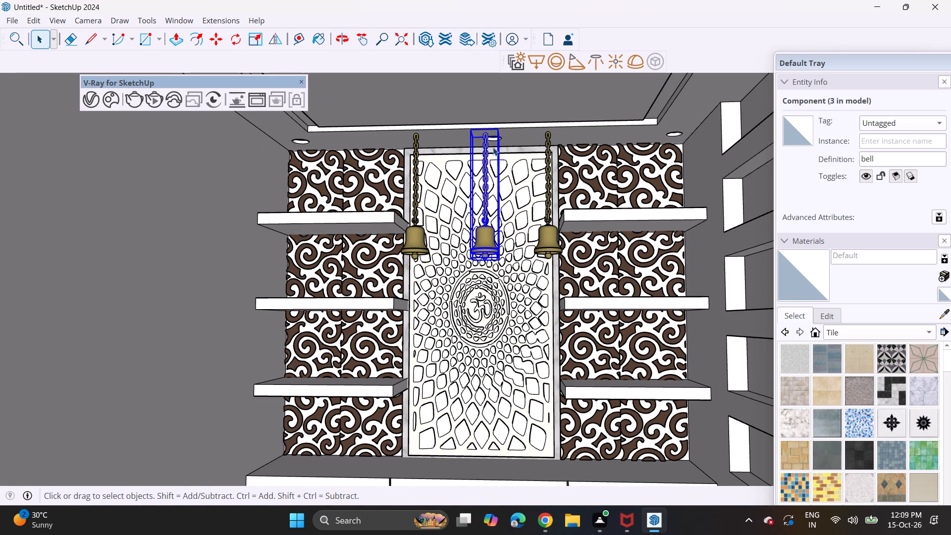
left_click(263, 41)
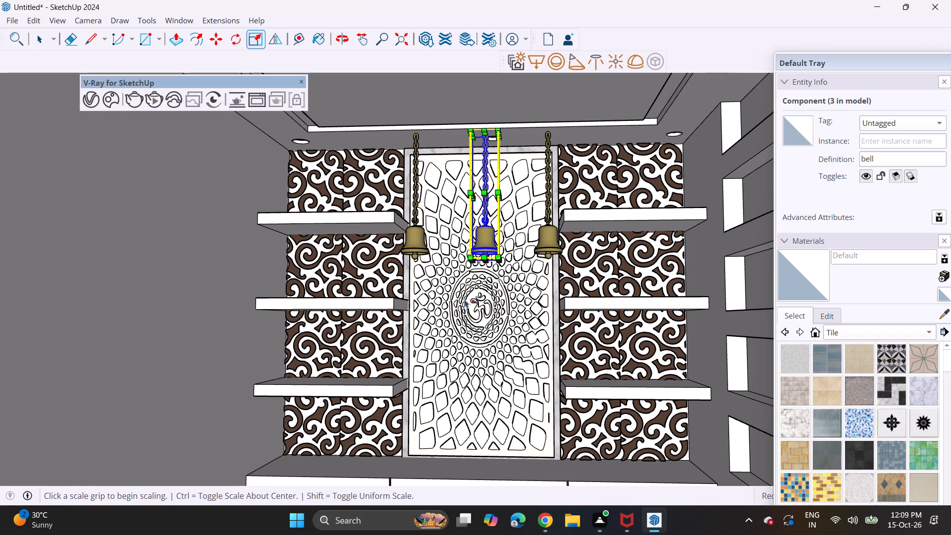
left_click(486, 263)
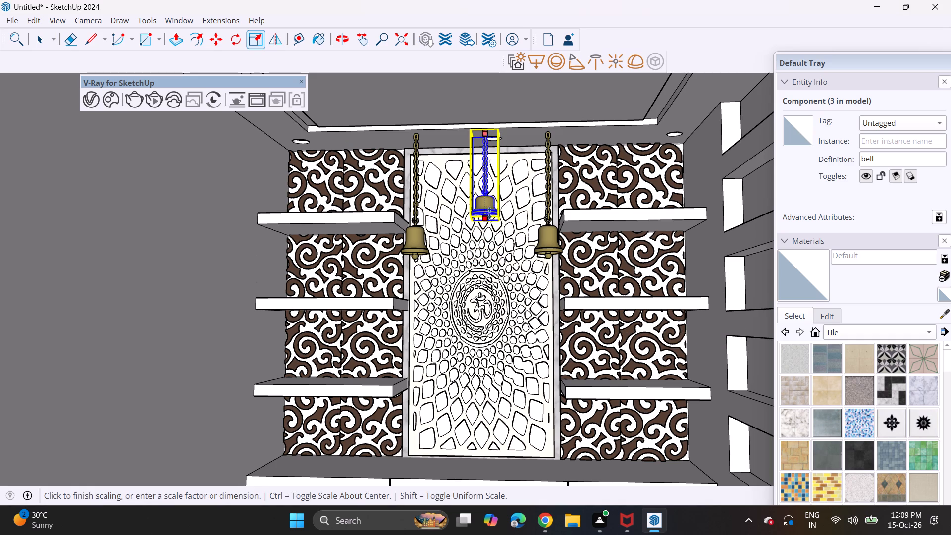
left_click(489, 218)
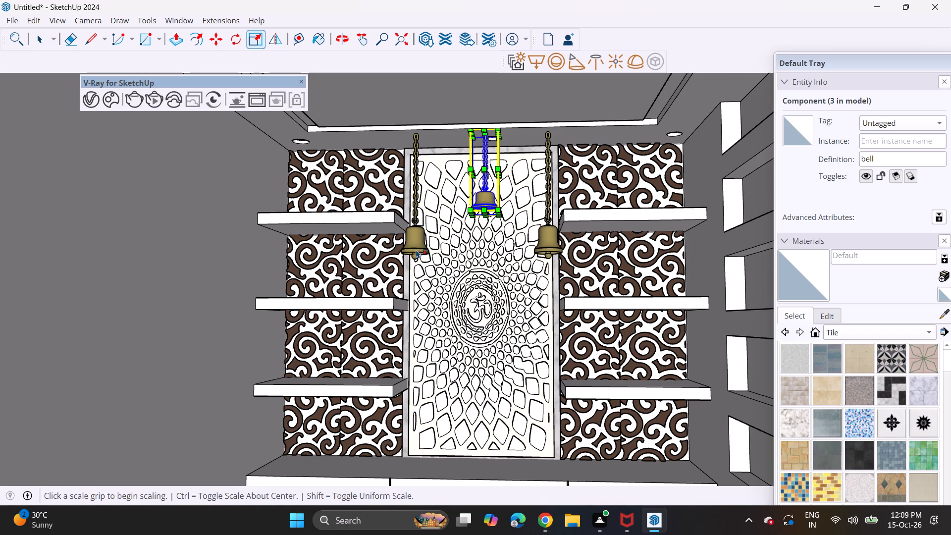
Scale the left bell down slightly and uniformly, keeping it hanging from the ceiling.
left_click(412, 245)
key("space")
left_click(412, 245)
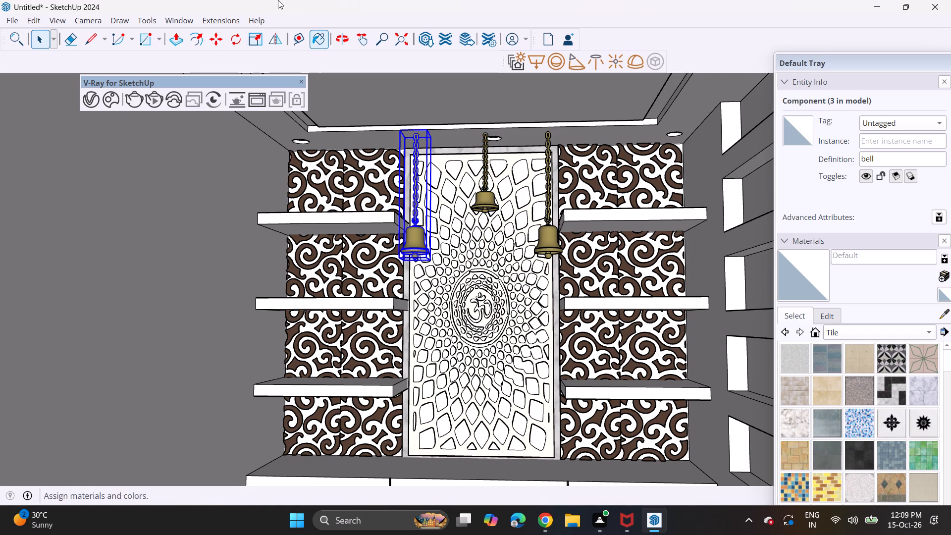
left_click(256, 38)
left_click(426, 254)
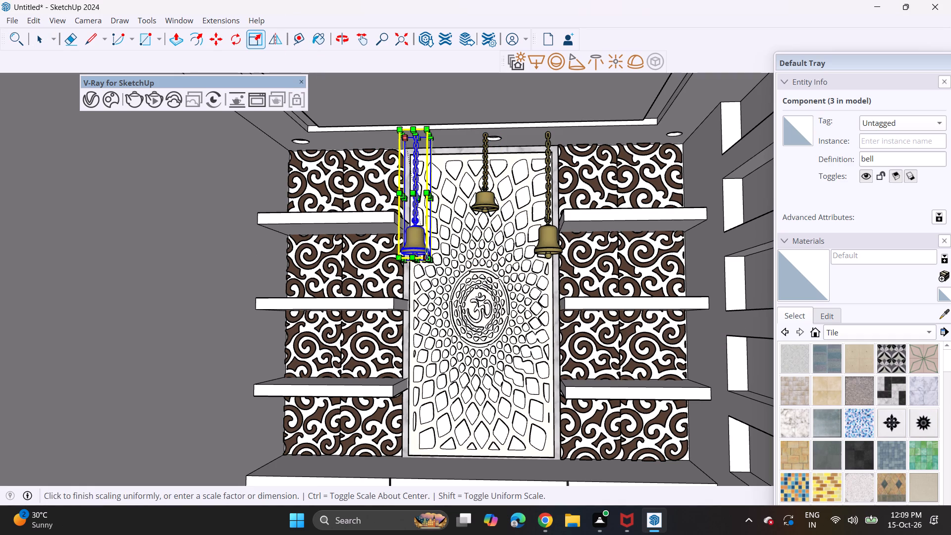
left_click(431, 238)
key("space")
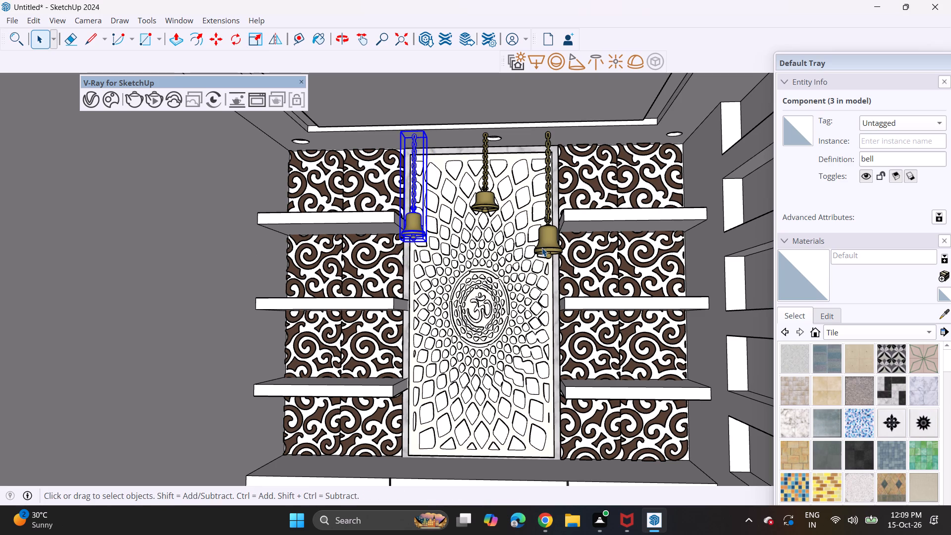
Scale the right bell down uniformly to match the left bell's size, and clear it from the selection.
left_click(542, 248)
left_click(262, 35)
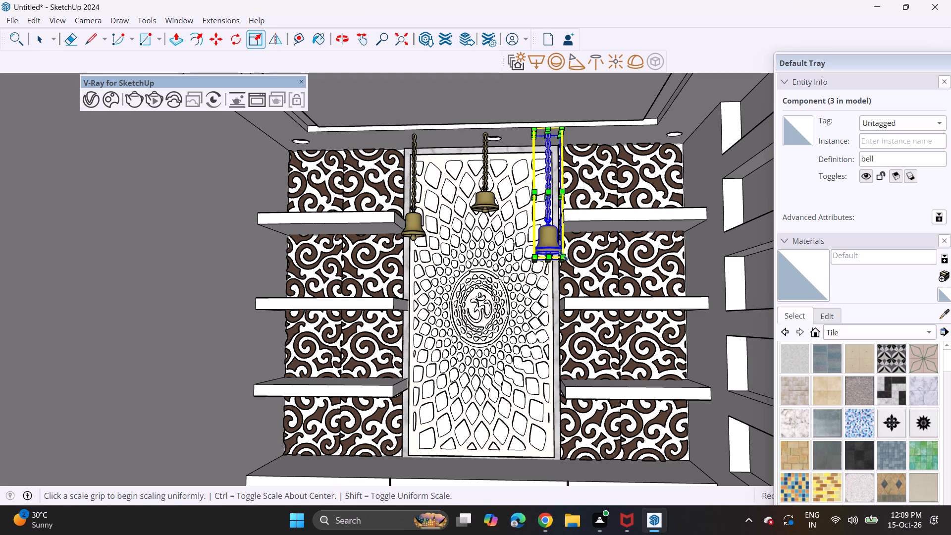
double_click(564, 256)
left_click(563, 259)
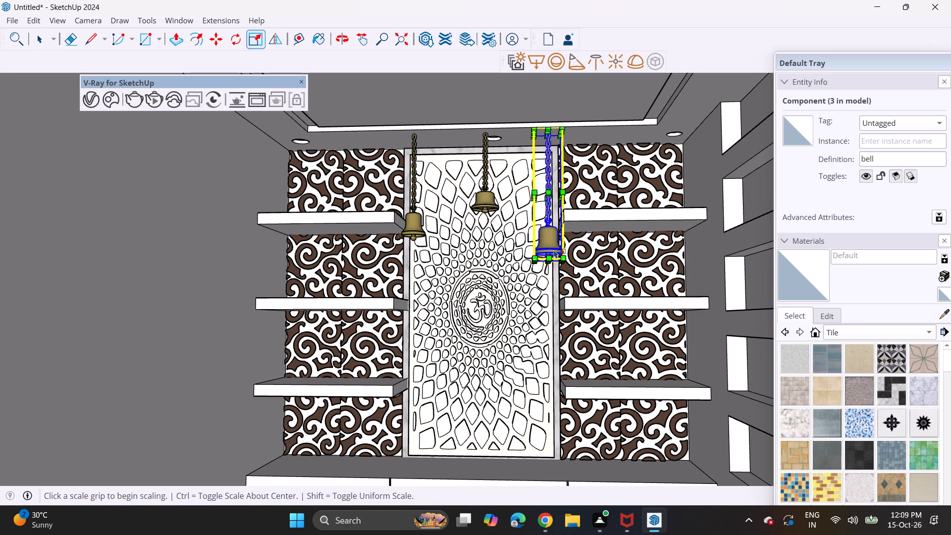
left_click(565, 257)
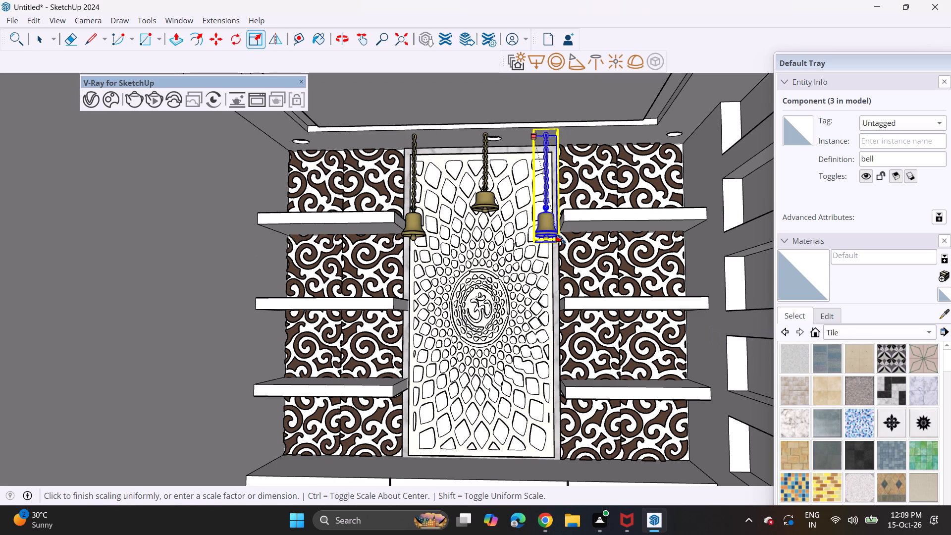
left_click(561, 239)
key("space")
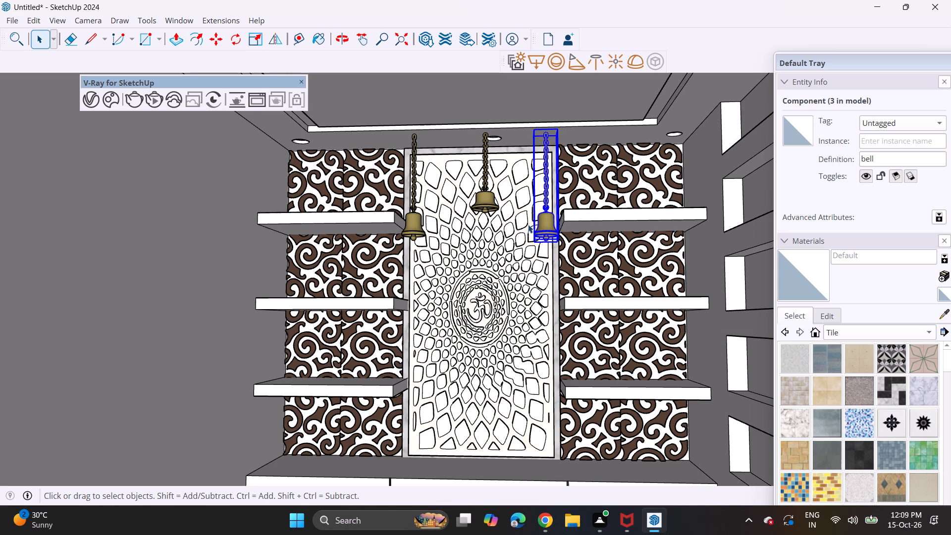
left_click(690, 181)
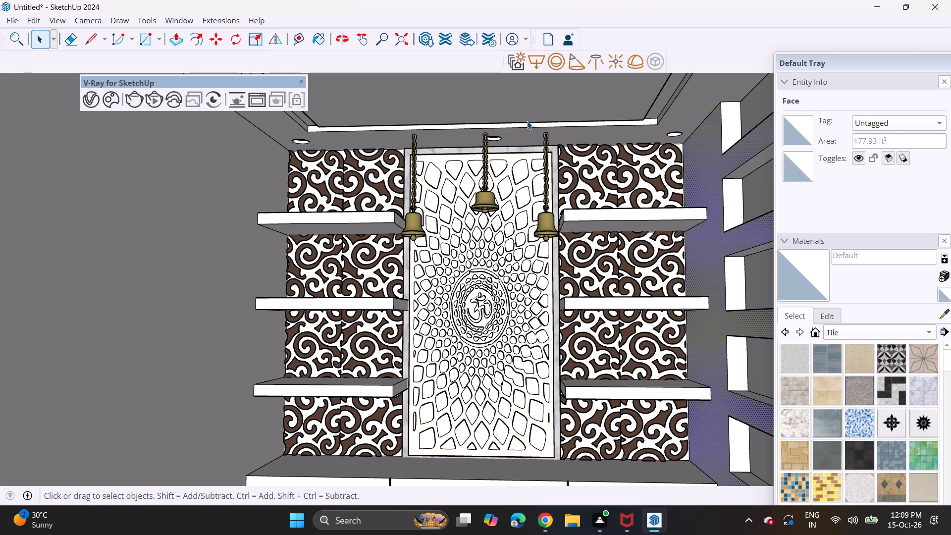
Pull the middle ceiling light's recessed face down flush with the ceiling using Push/Pull.
scroll(527, 121, "up", 8)
middle_click_drag(472, 152, 485, 91)
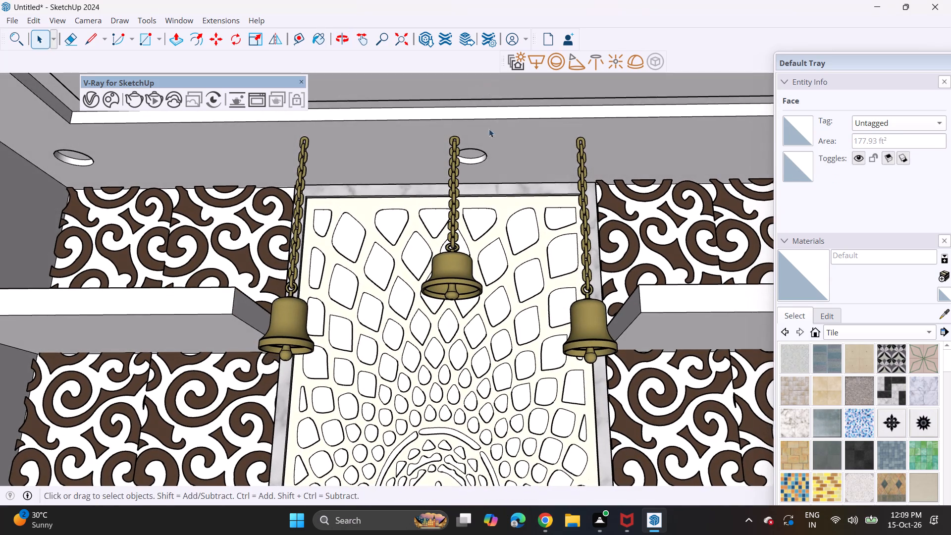
scroll(465, 156, "up", 4)
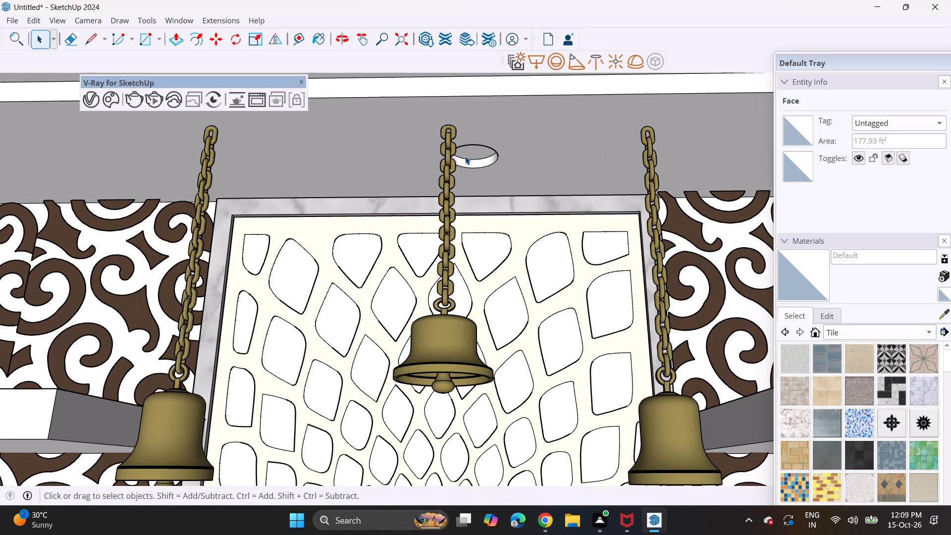
double_click(467, 156)
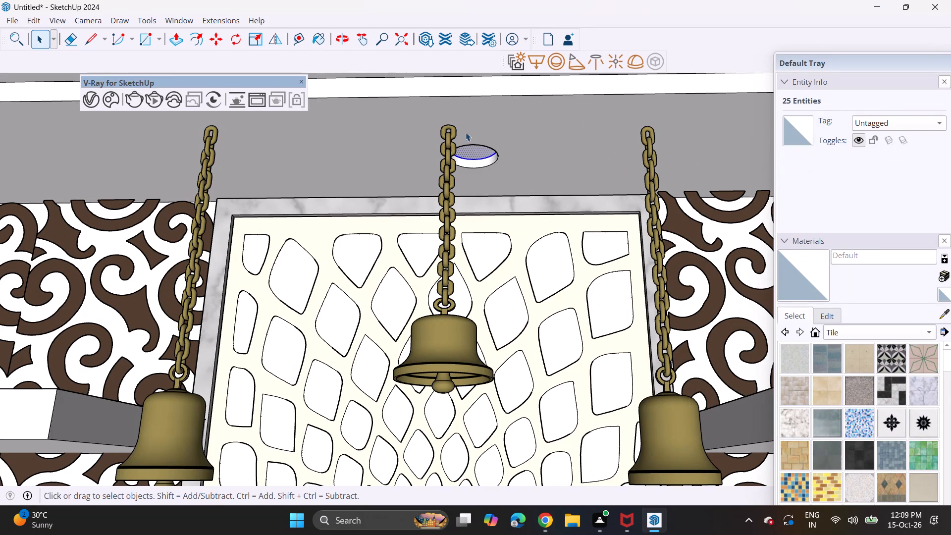
left_click_drag(175, 40, 186, 43)
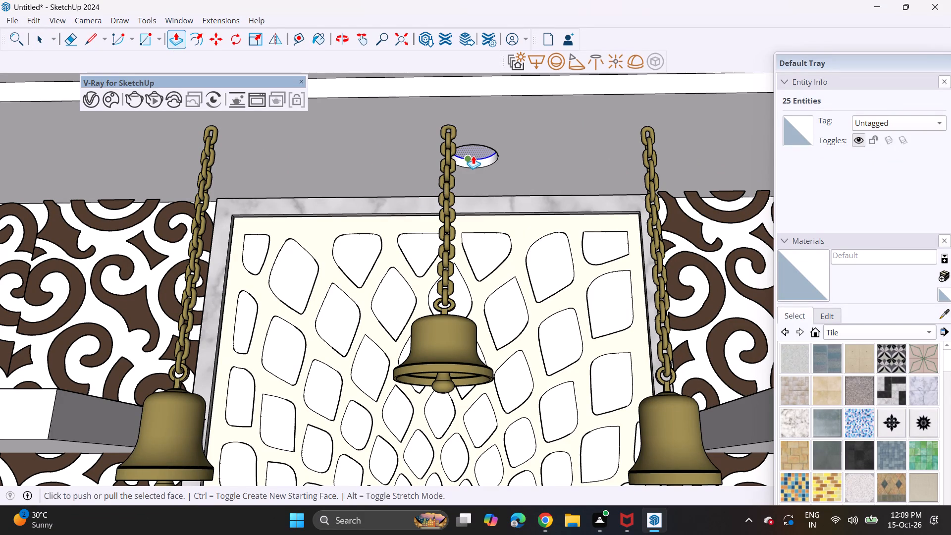
key("Escape")
left_click(475, 149)
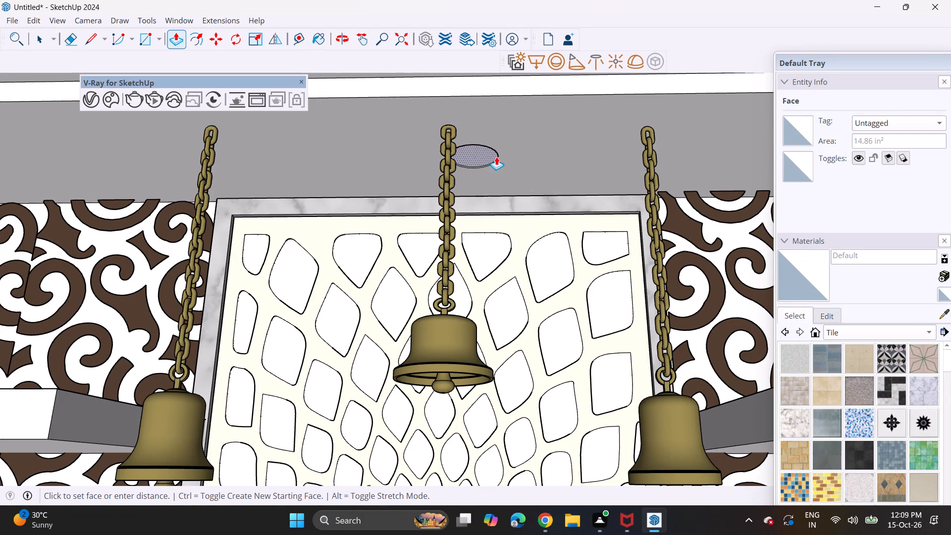
left_click(500, 160)
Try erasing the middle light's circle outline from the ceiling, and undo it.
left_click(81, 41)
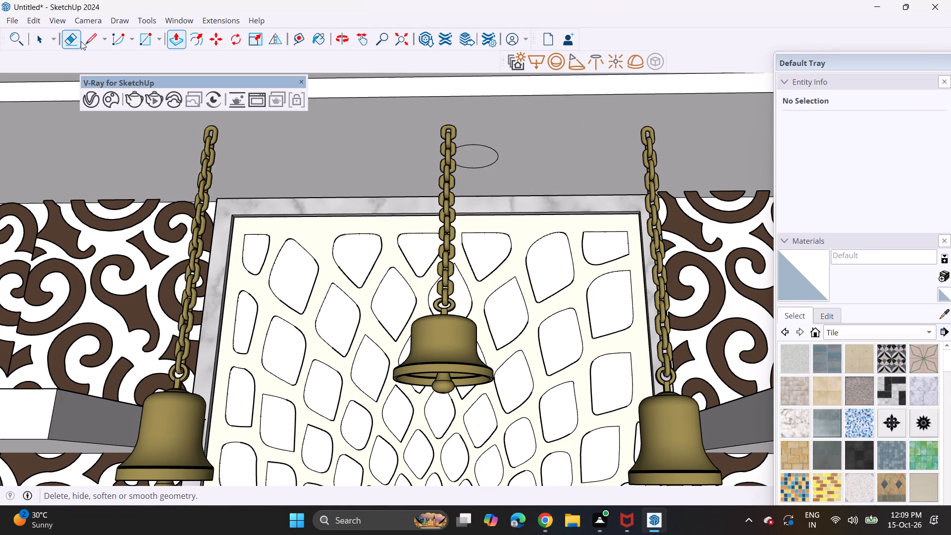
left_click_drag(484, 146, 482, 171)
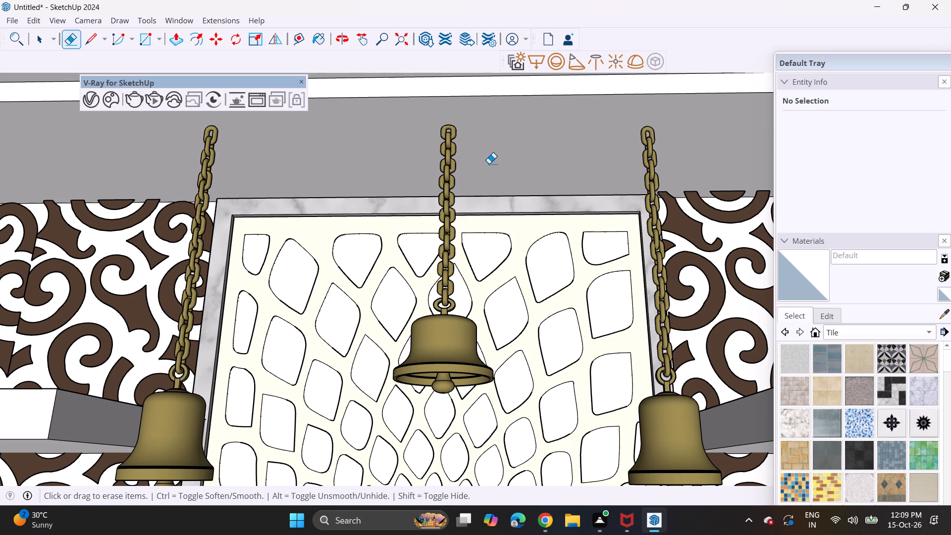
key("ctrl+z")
Move the middle light's circle along the ceiling so it is centred around the top of the middle bell's chain.
key("space")
type("m")
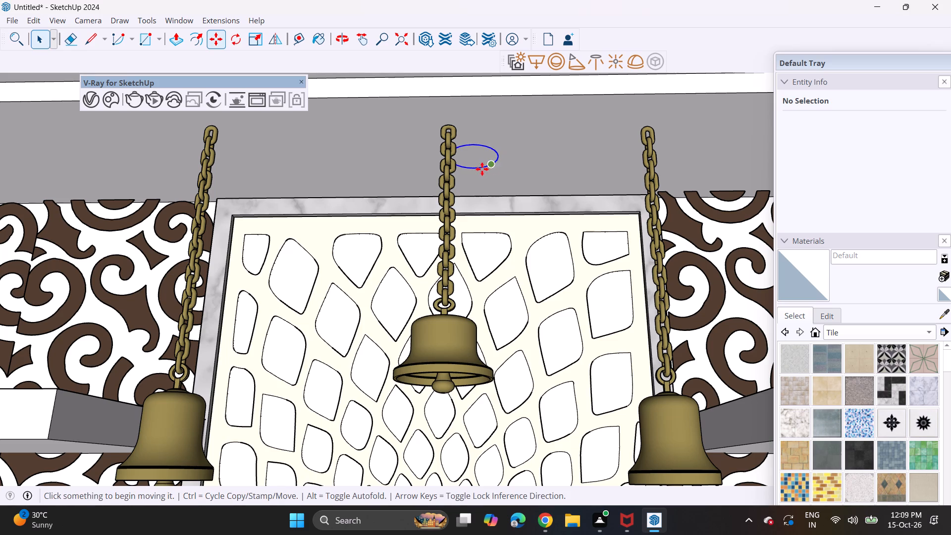
left_click(478, 168)
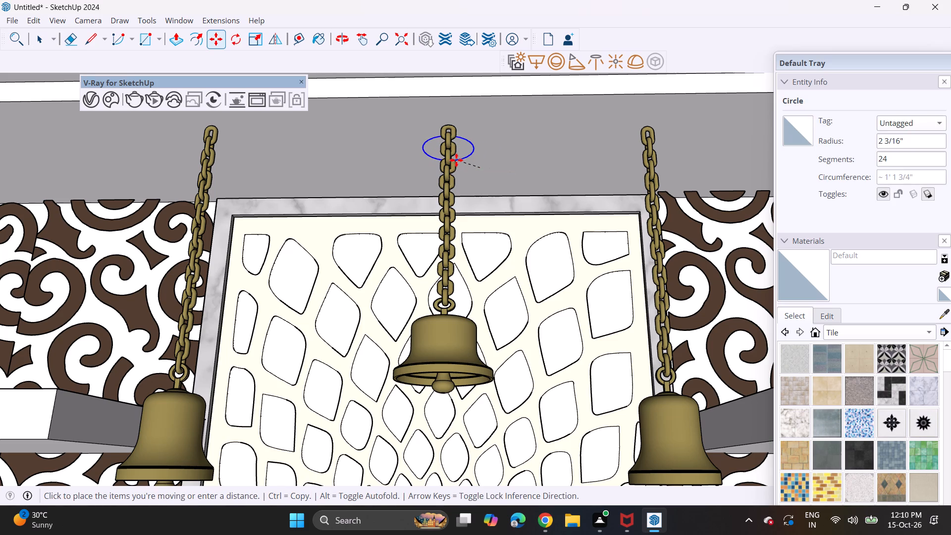
left_click(456, 160)
key("space")
Recess the circle around the middle bell's chain back up into the ceiling with Push/Pull.
left_click(177, 42)
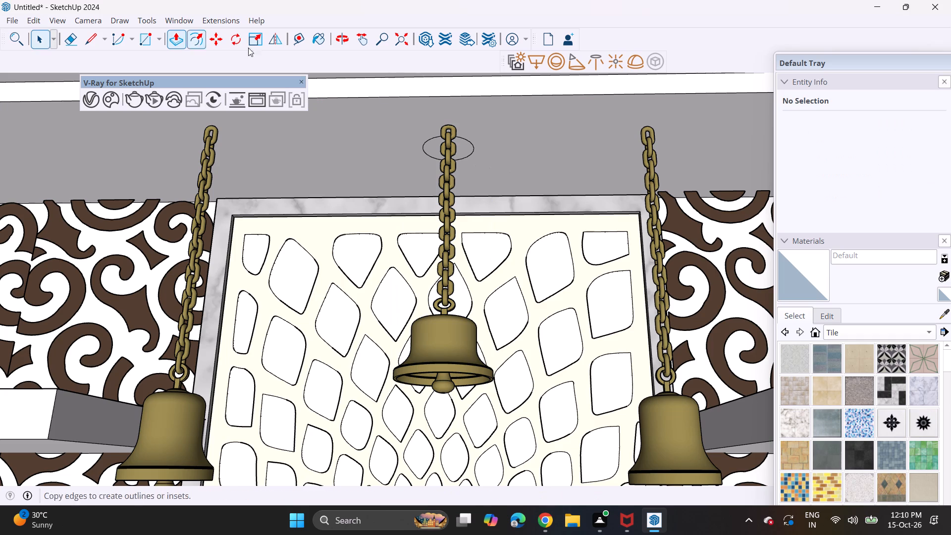
double_click(461, 149)
key("ctrl+z")
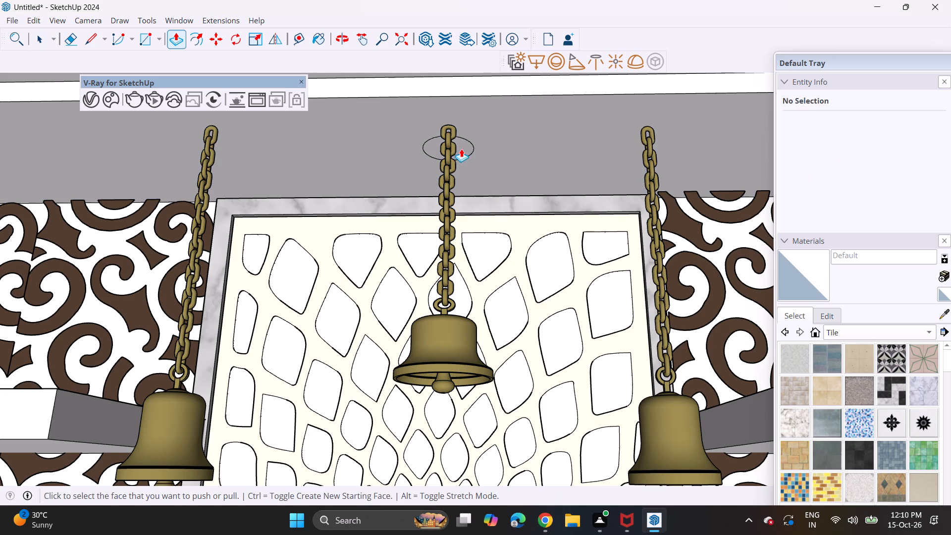
left_click(463, 149)
left_click(466, 141)
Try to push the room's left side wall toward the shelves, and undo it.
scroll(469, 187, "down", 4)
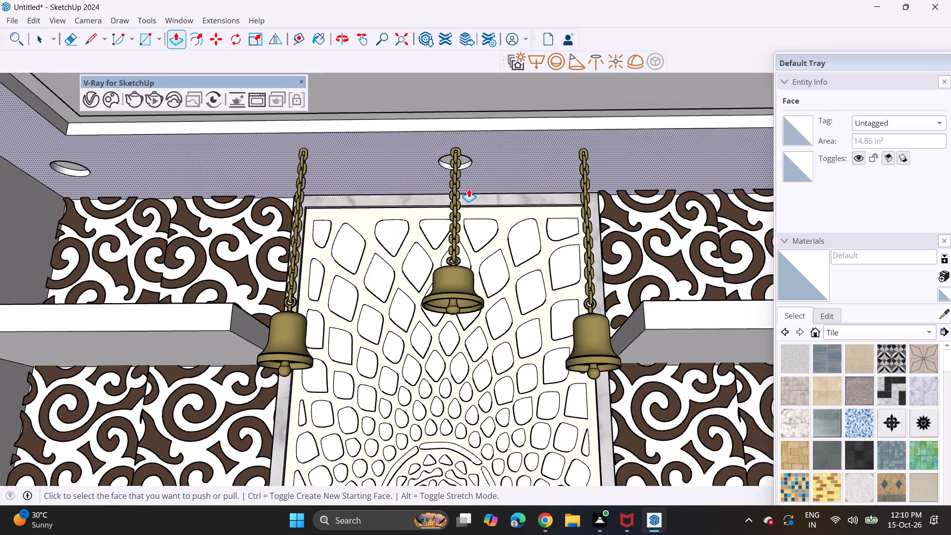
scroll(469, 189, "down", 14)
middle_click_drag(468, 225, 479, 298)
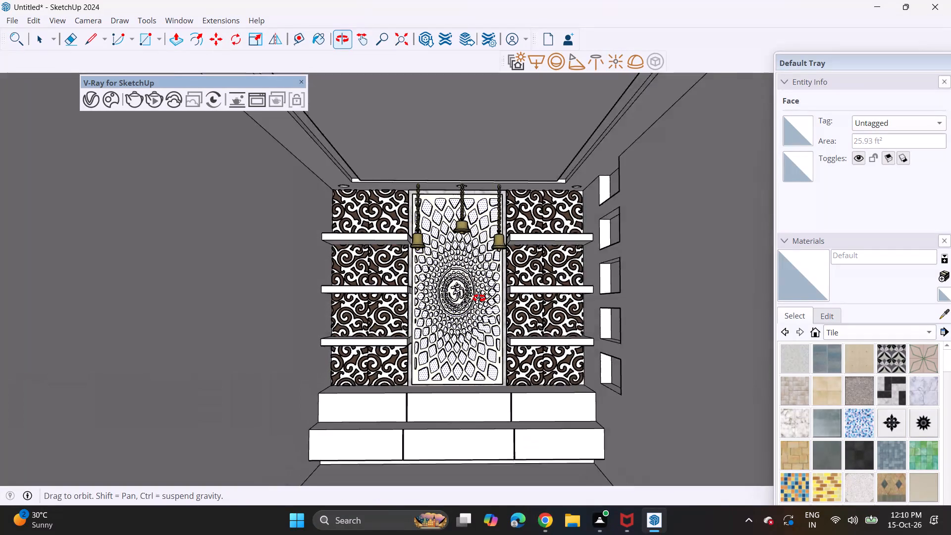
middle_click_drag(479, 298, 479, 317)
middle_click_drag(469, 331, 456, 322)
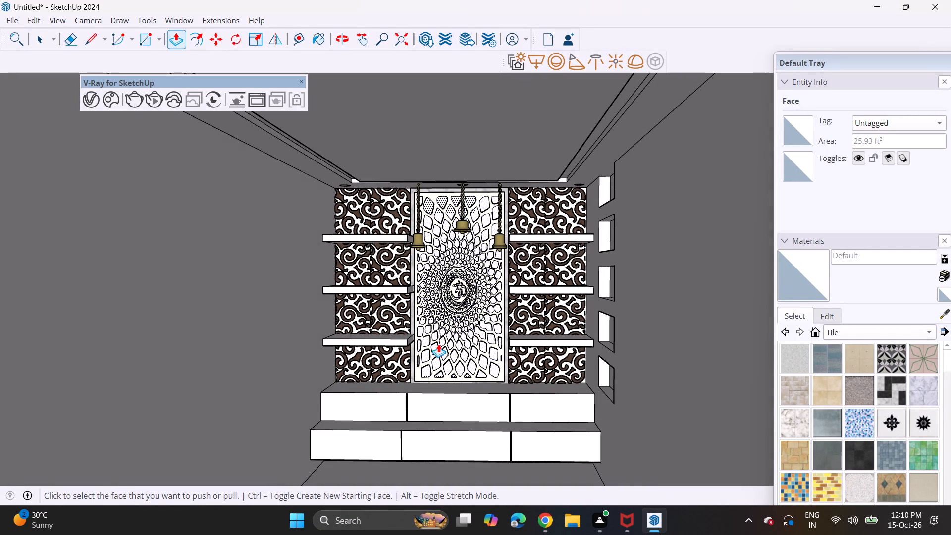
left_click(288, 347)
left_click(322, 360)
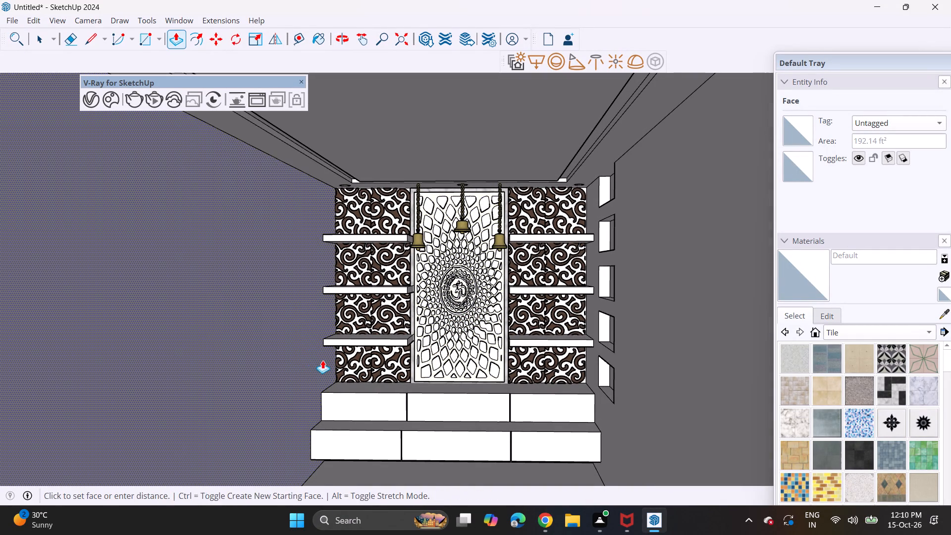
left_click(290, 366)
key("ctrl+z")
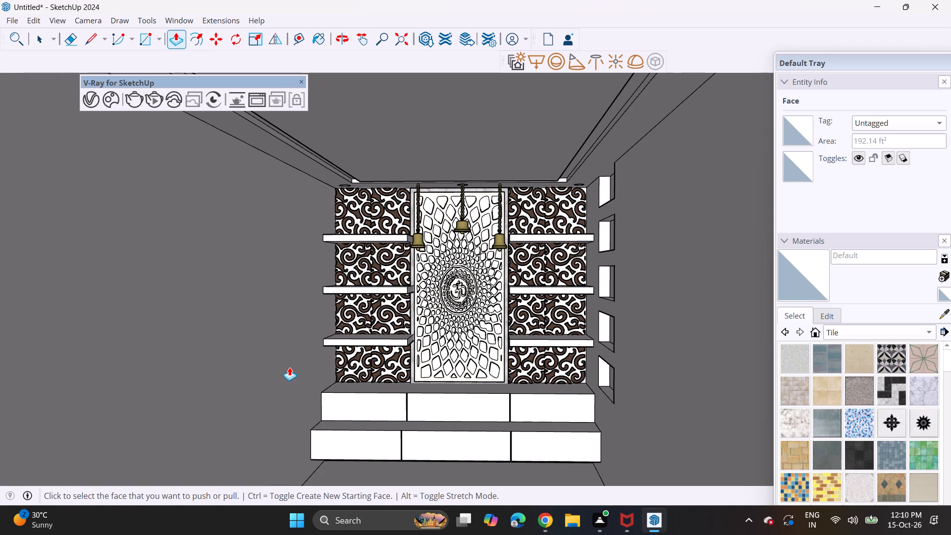
Push the left side wall slightly inward over the shelf ends, and repeat the same distance on the right side wall.
left_click(286, 366)
left_click(308, 366)
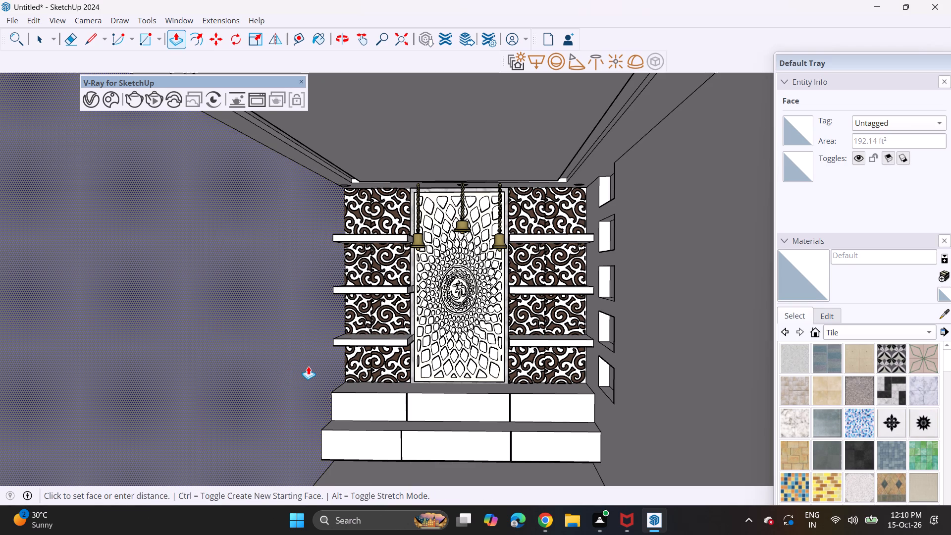
double_click(659, 311)
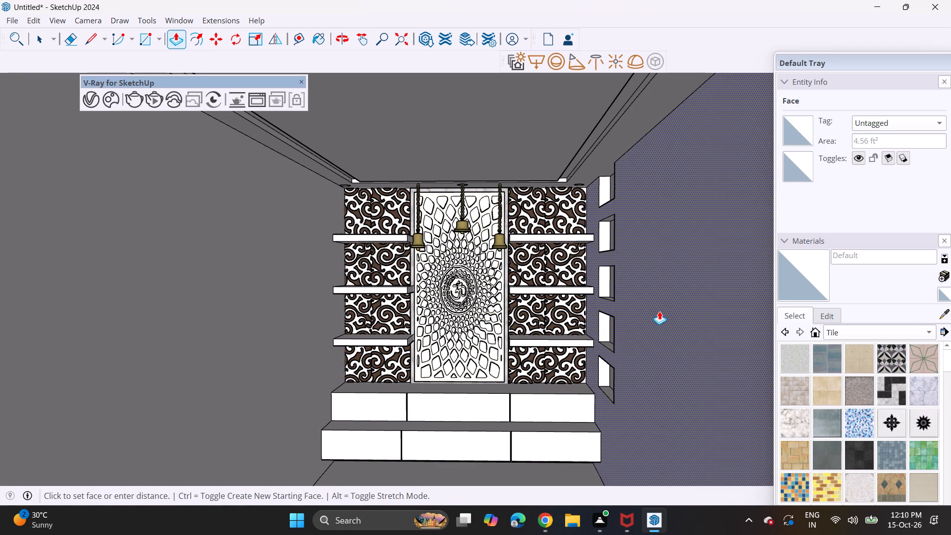
Pull the back face of the right wall's lowest niche forward to make it shallower, and repeat the same distance on the four niches above.
middle_click_drag(515, 360, 550, 358)
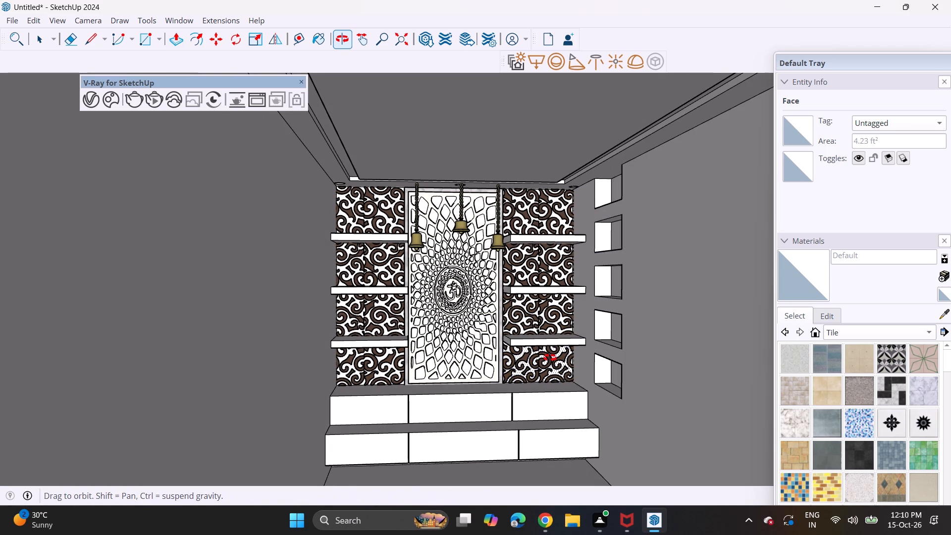
middle_click_drag(550, 358, 544, 358)
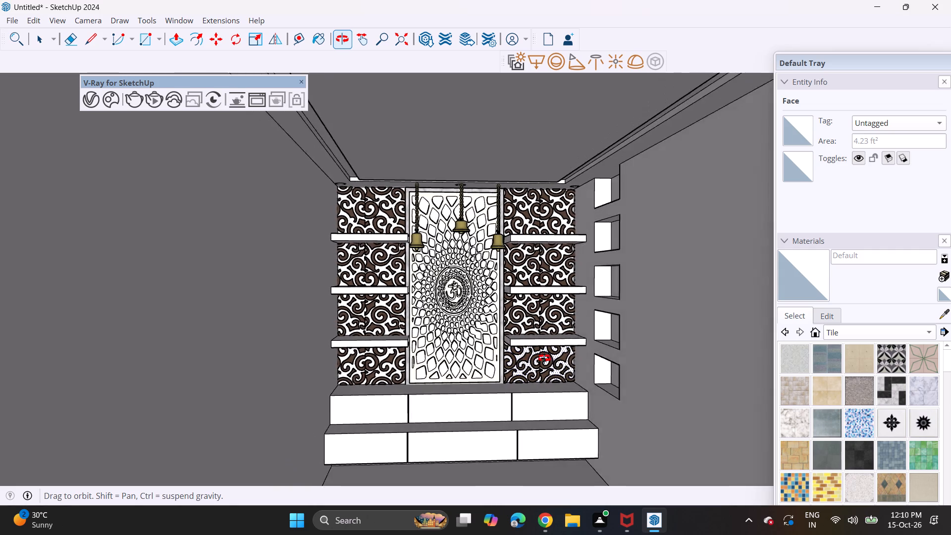
middle_click_drag(544, 358, 569, 350)
scroll(603, 348, "up", 4)
left_click(627, 376)
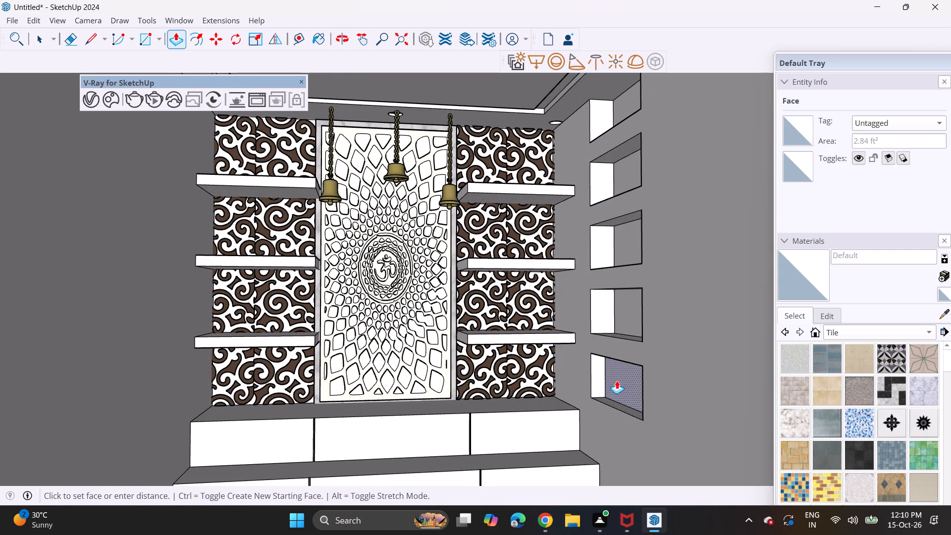
left_click(617, 380)
double_click(634, 317)
double_click(630, 247)
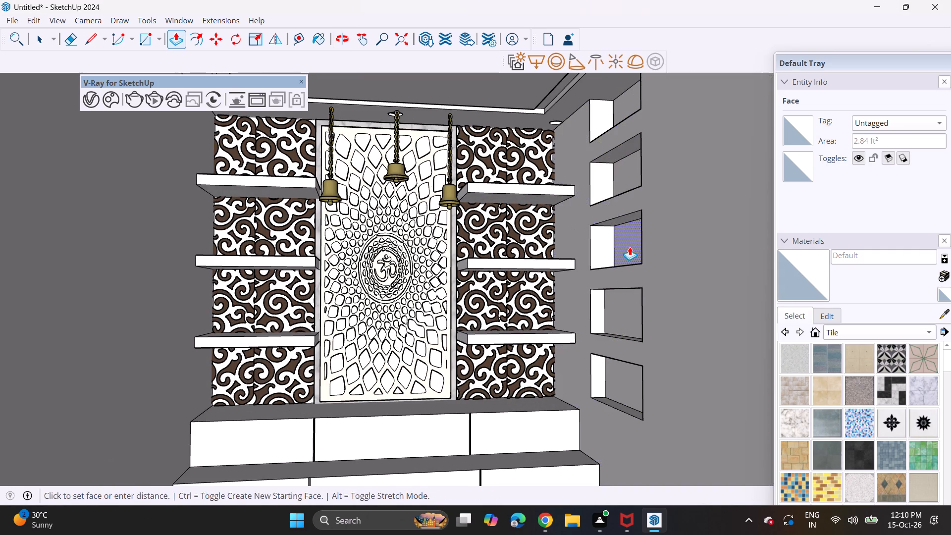
left_click(626, 183)
left_click(626, 183)
double_click(625, 101)
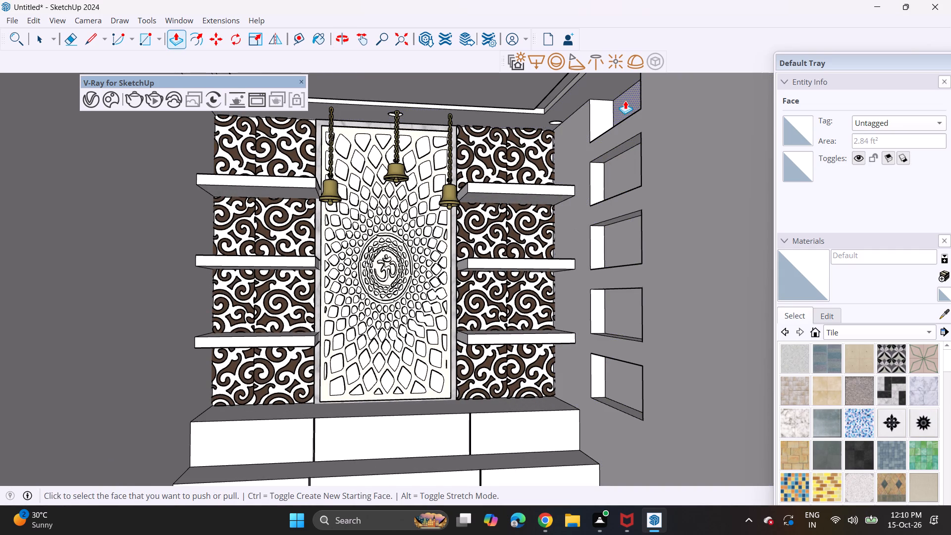
Examine the Om panel wall, shelves, bells and side niches from several angles after the wall changes.
middle_click_drag(602, 241, 571, 240)
middle_click(348, 350, "ctrl")
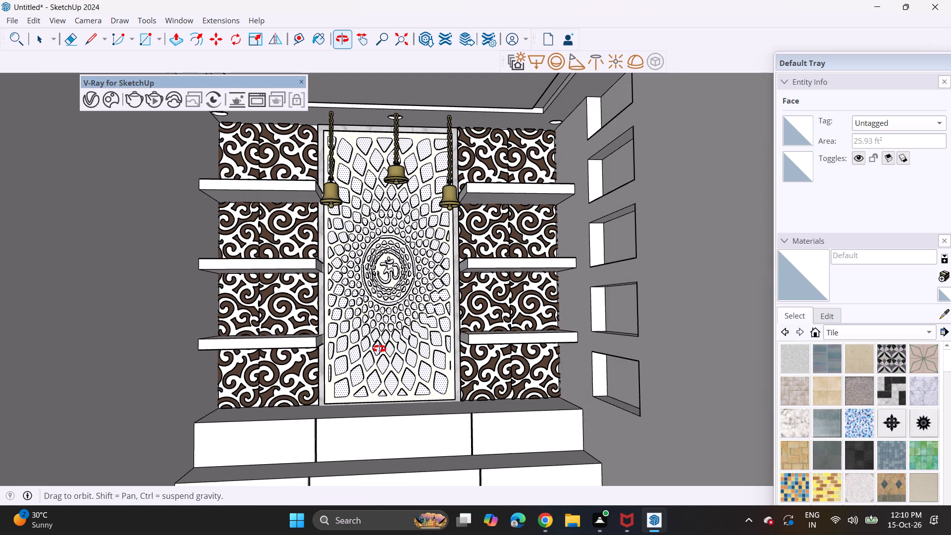
middle_click(331, 350, "ctrl")
middle_click_drag(309, 349, 421, 334, "shift")
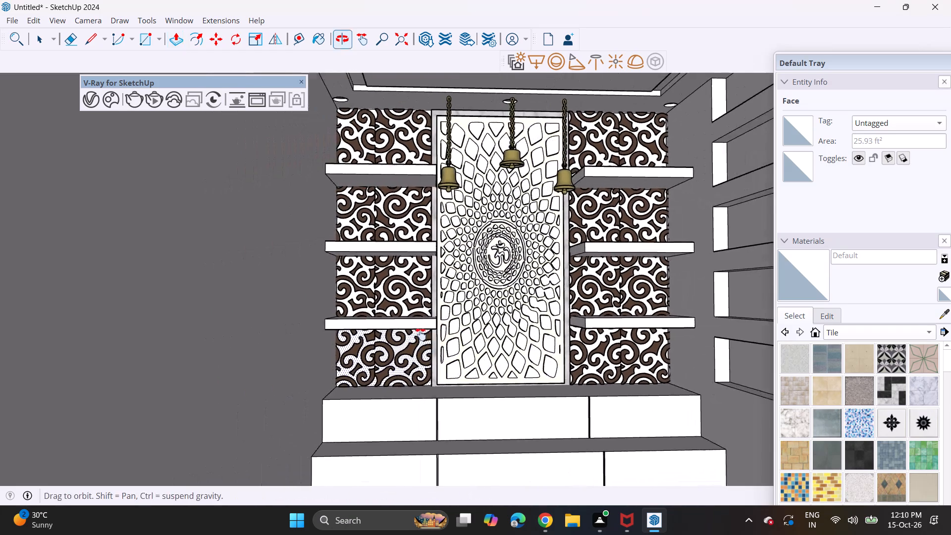
middle_click_drag(421, 334, 422, 334, "shift")
middle_click_drag(437, 339, 372, 363)
middle_click_drag(435, 339, 386, 352)
middle_click_drag(386, 352, 433, 327)
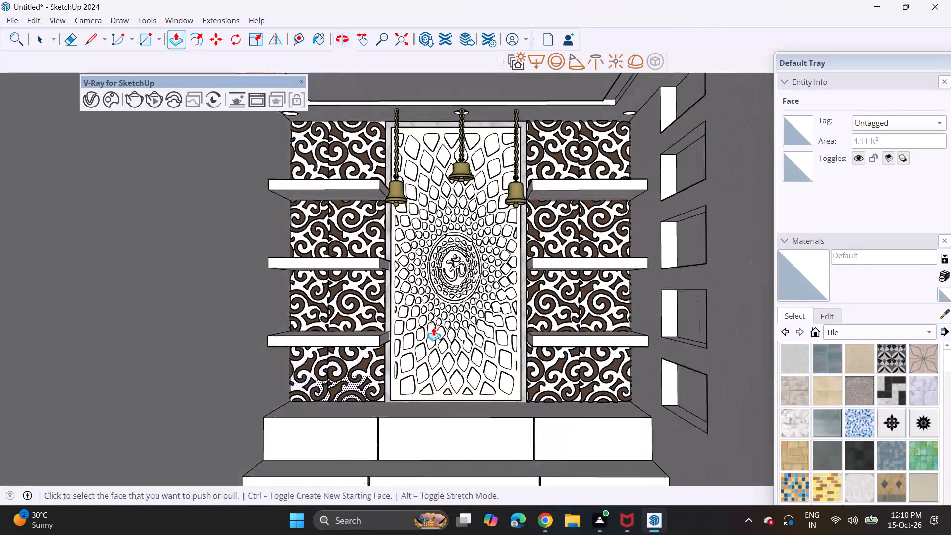
scroll(436, 330, "down", 2)
middle_click_drag(445, 351, 447, 331)
scroll(447, 331, "down", 1)
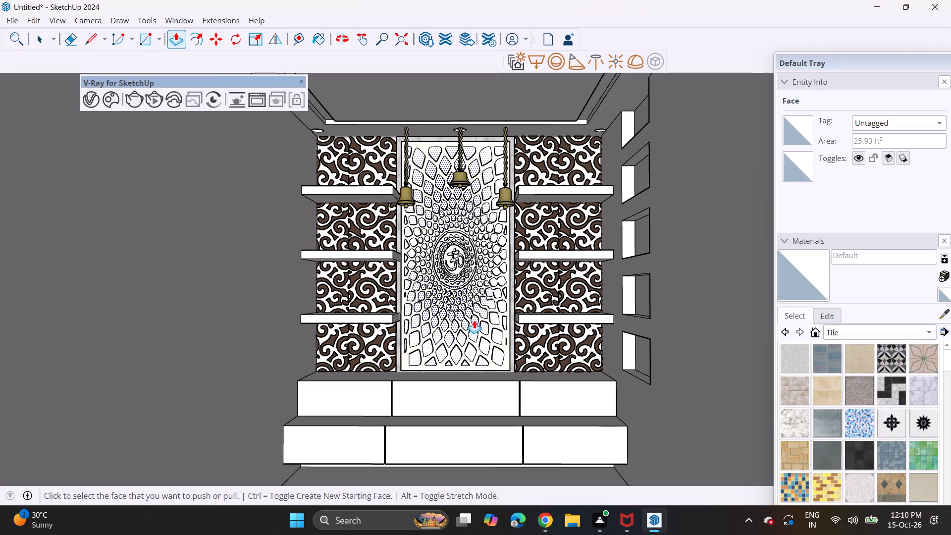
Pull the right ceiling light's recessed face down flush with the ceiling beside the right wall.
key("space")
middle_click_drag(528, 197, 538, 243)
scroll(574, 197, "up", 4)
scroll(615, 174, "up", 2)
middle_click_drag(639, 161, 639, 108)
scroll(640, 152, "up", 6)
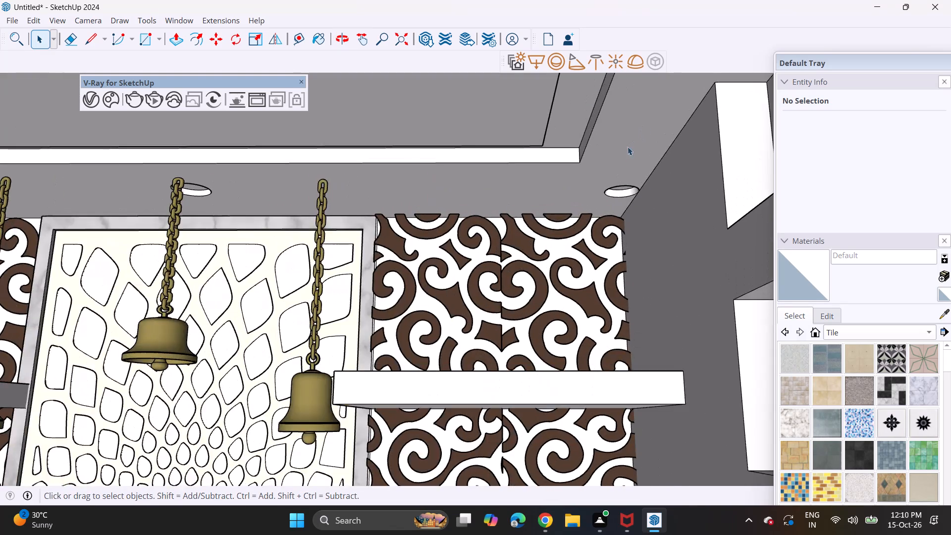
scroll(620, 161, "up", 5)
middle_click_drag(619, 197, 627, 130)
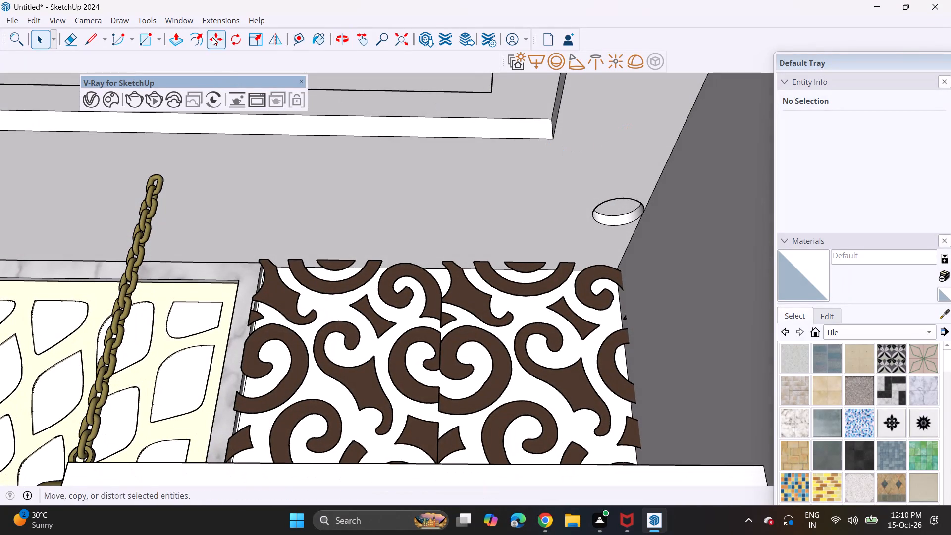
left_click(174, 45)
left_click(619, 205)
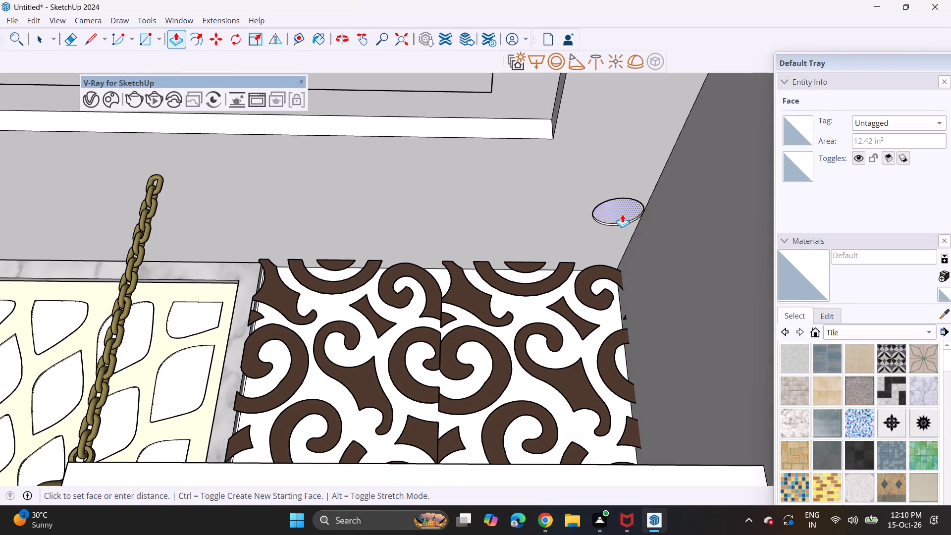
left_click(646, 205)
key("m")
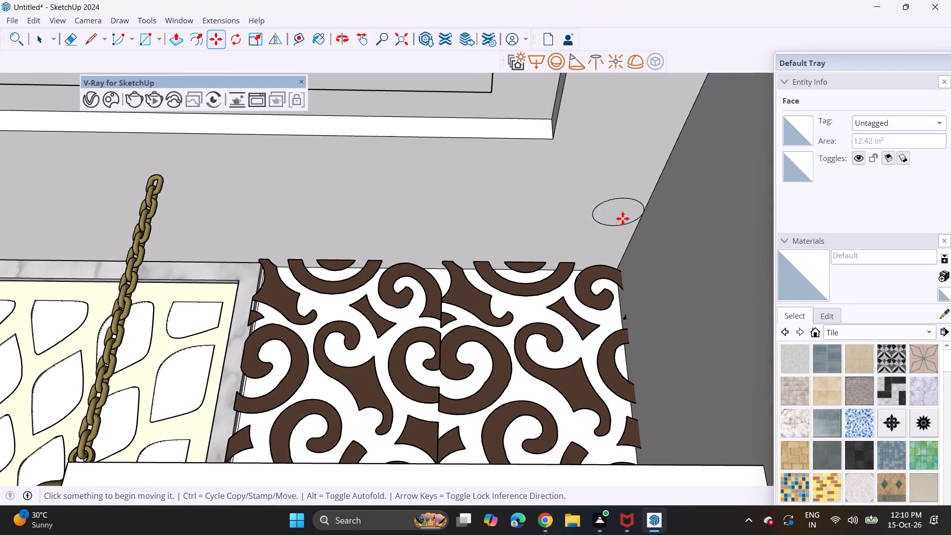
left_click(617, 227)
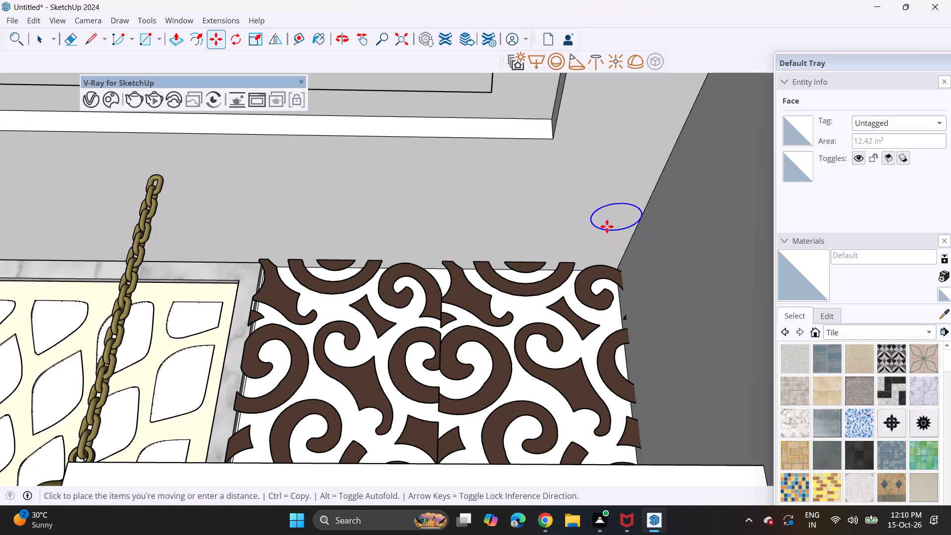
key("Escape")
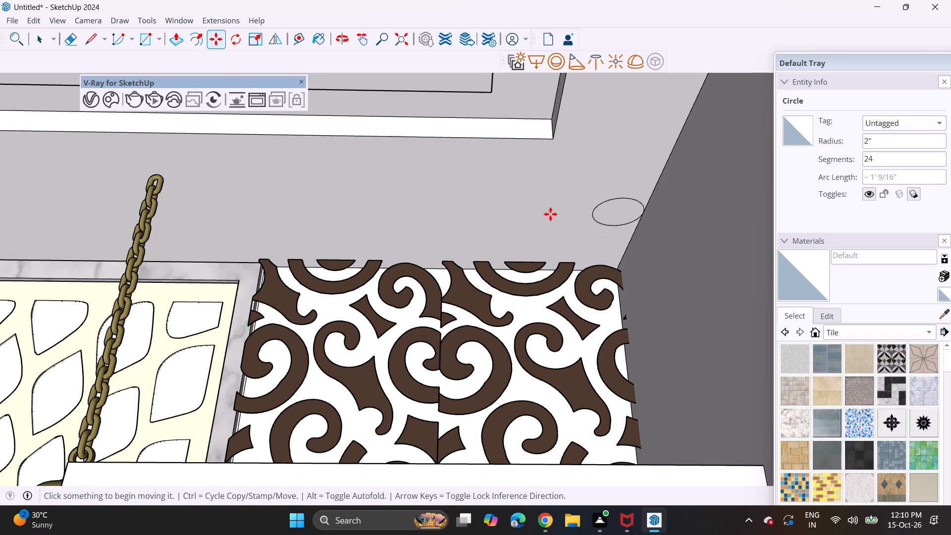
Delete the right ceiling light's circle beside the right wall.
key("space")
double_click(618, 210)
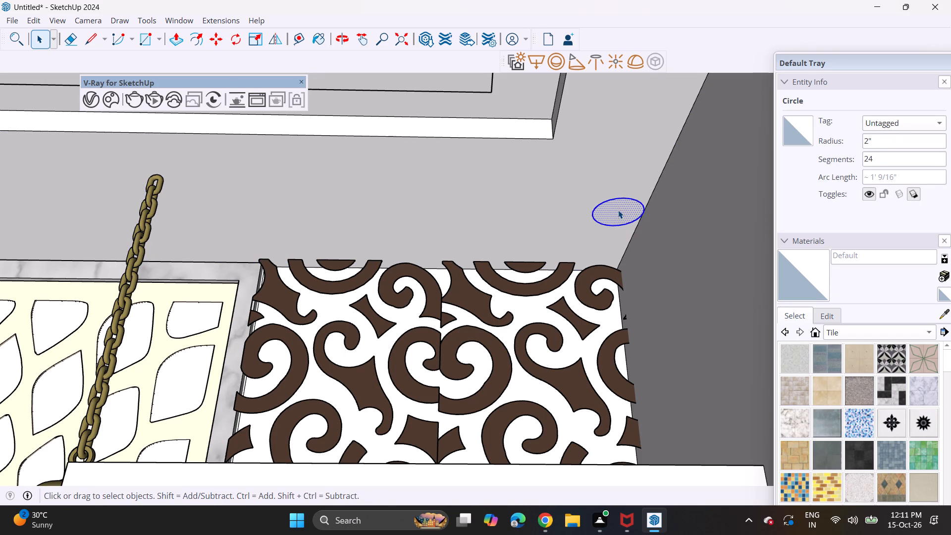
key("m")
left_click(617, 199)
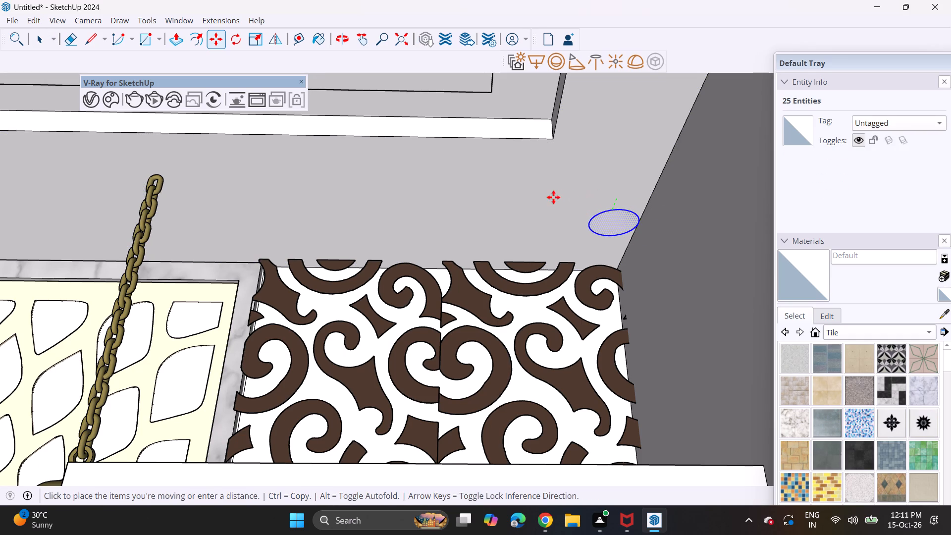
key("Escape")
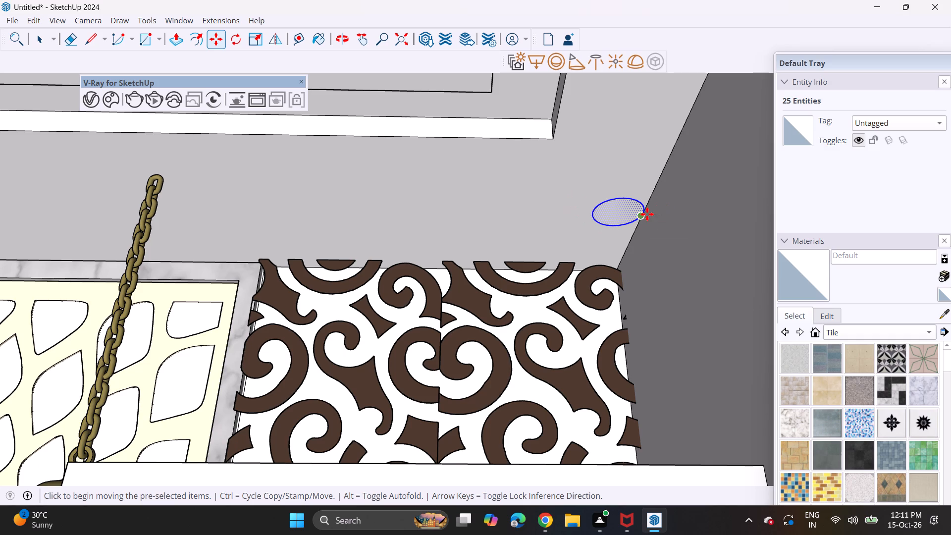
left_click(647, 214)
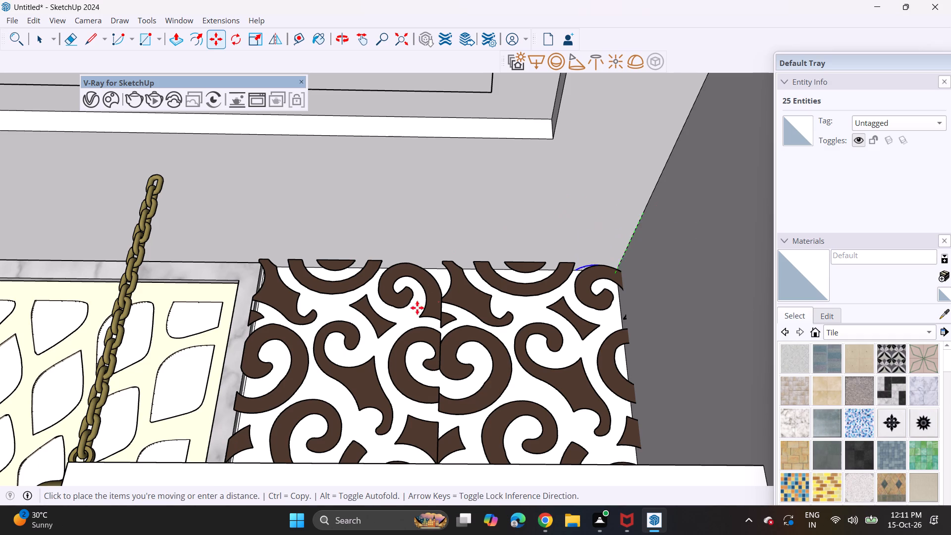
key("Escape")
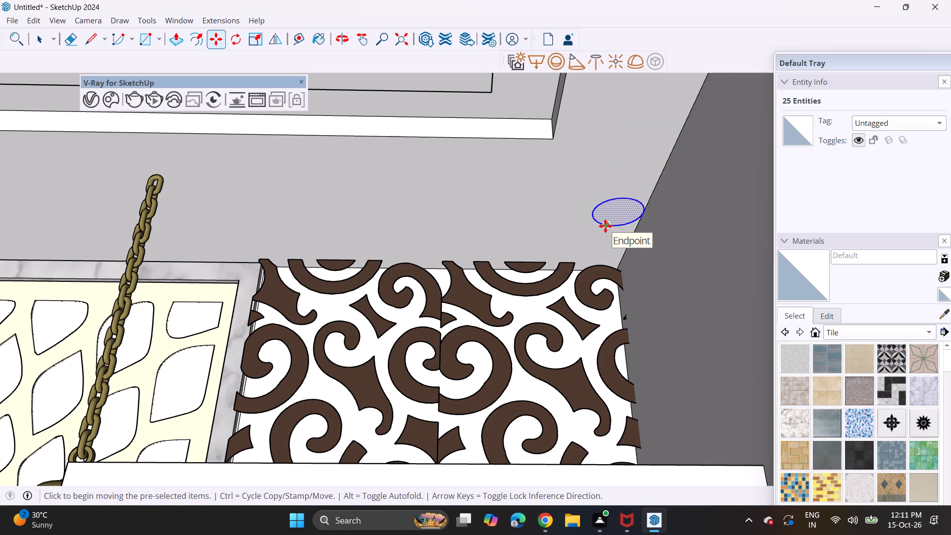
key("Delete")
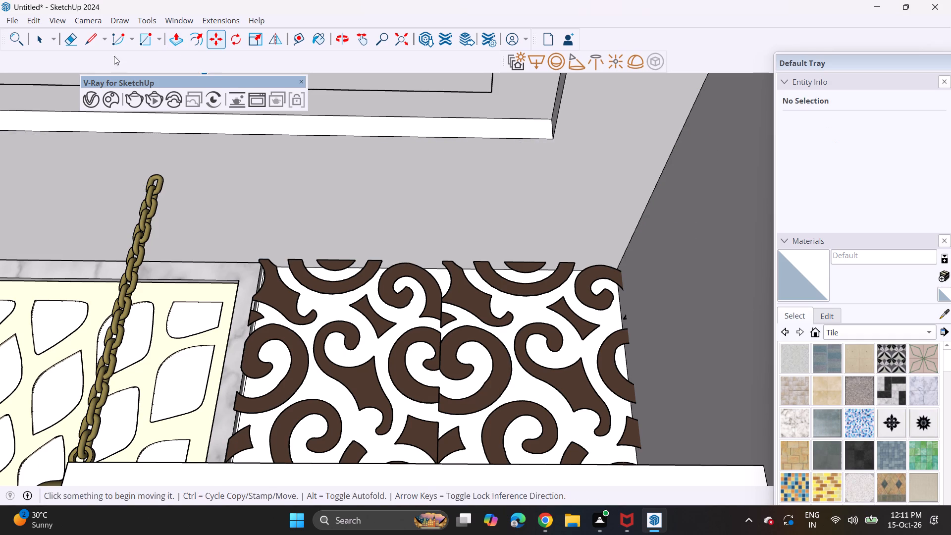
Draw a replacement light circle on the ceiling strip above the right patterned panel, clear of the right wall.
left_click(158, 43)
left_click(164, 90)
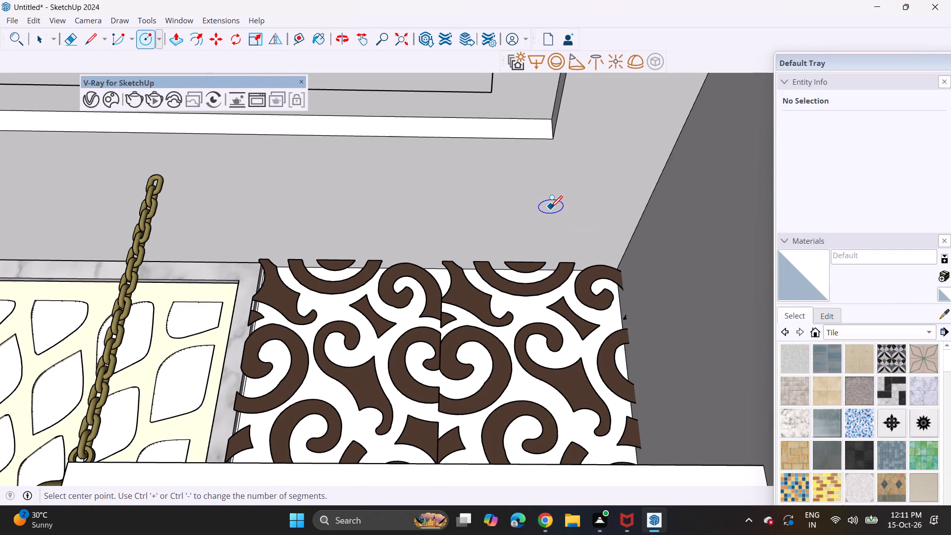
left_click(546, 207)
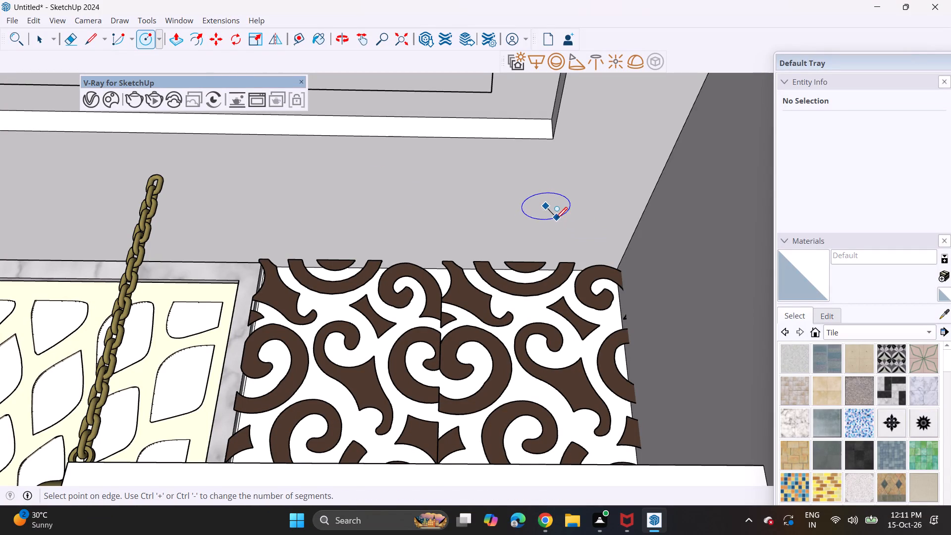
left_click(556, 218)
Copy the new light circle straight along the ceiling strip, placing it just inward of the old left light.
scroll(358, 173, "down", 7)
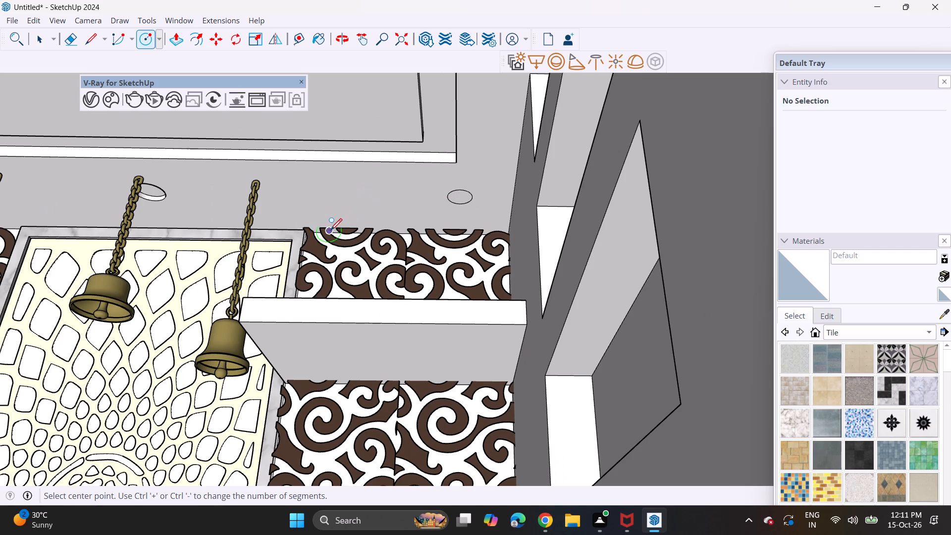
middle_click_drag(323, 227, 543, 210, "shift")
key("space")
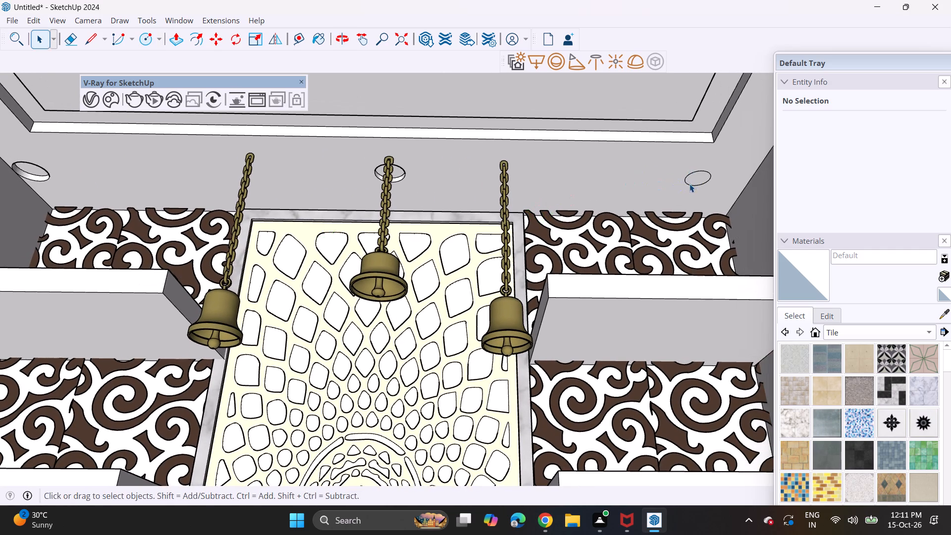
double_click(689, 184)
left_click(693, 191)
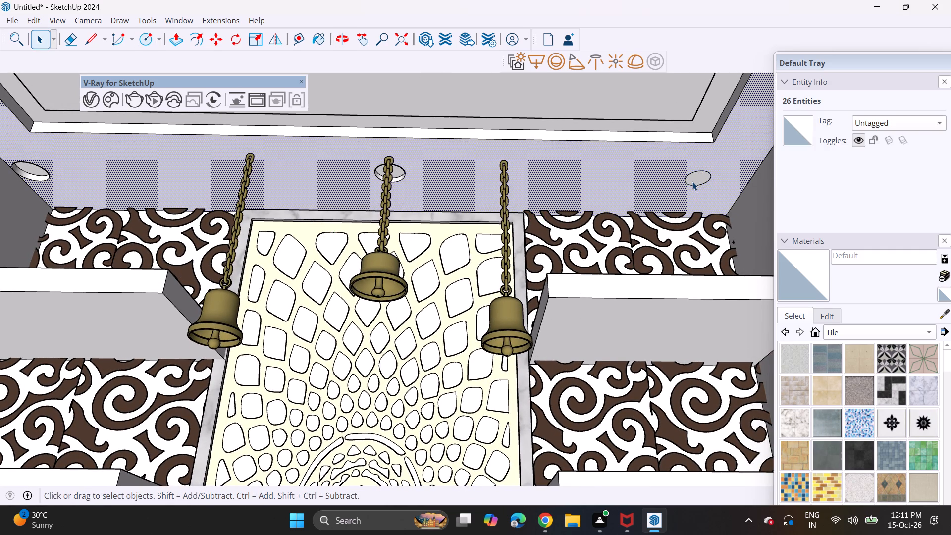
double_click(692, 181)
key("m")
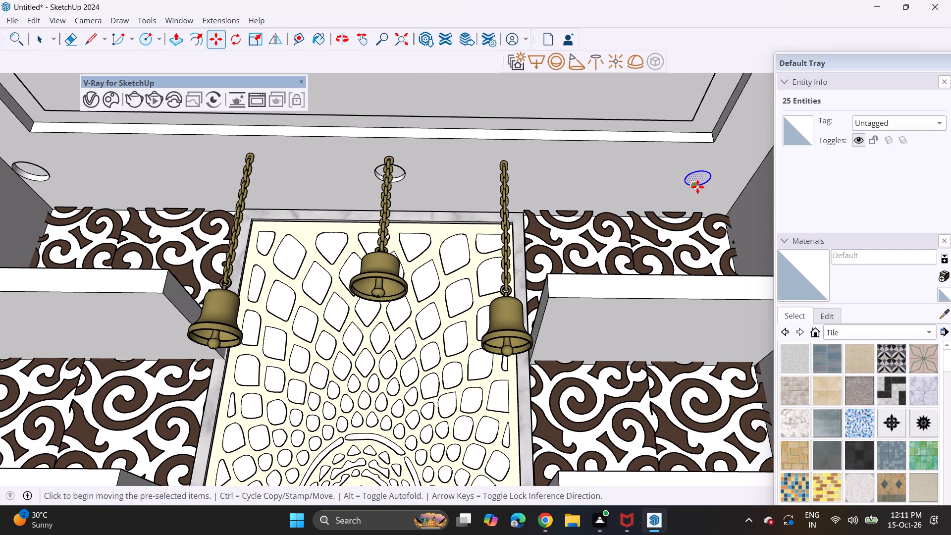
left_click(699, 180)
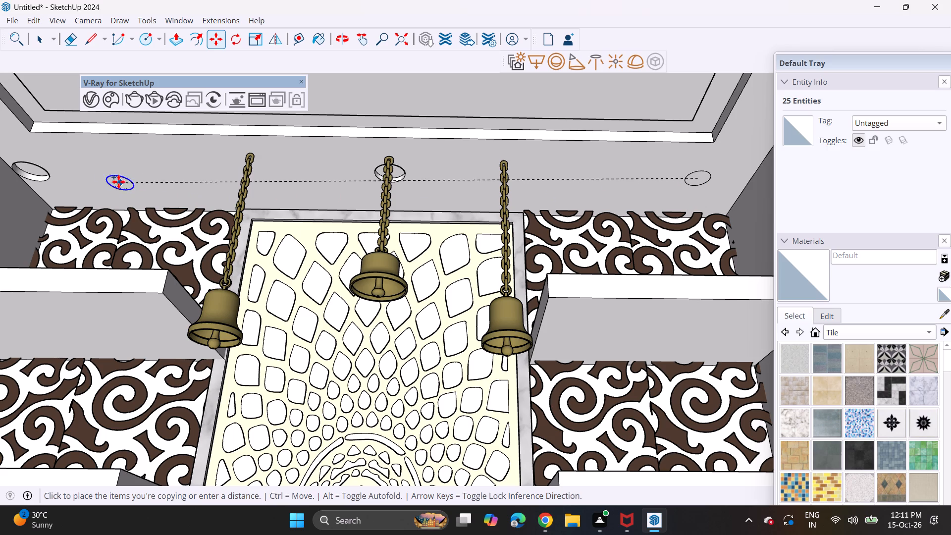
left_click(58, 168)
key("space")
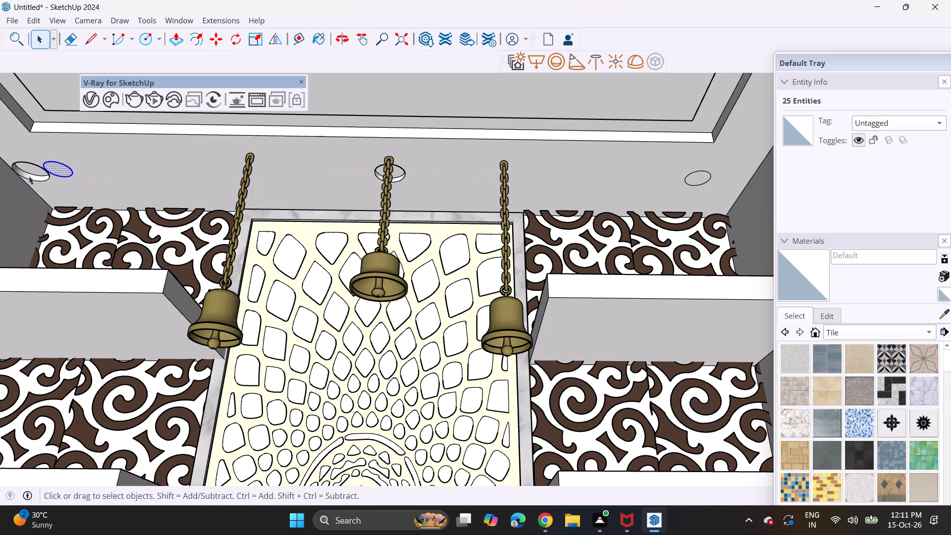
Bring the old left light's recessed face flush with the ceiling and erase its circle.
left_click(172, 40)
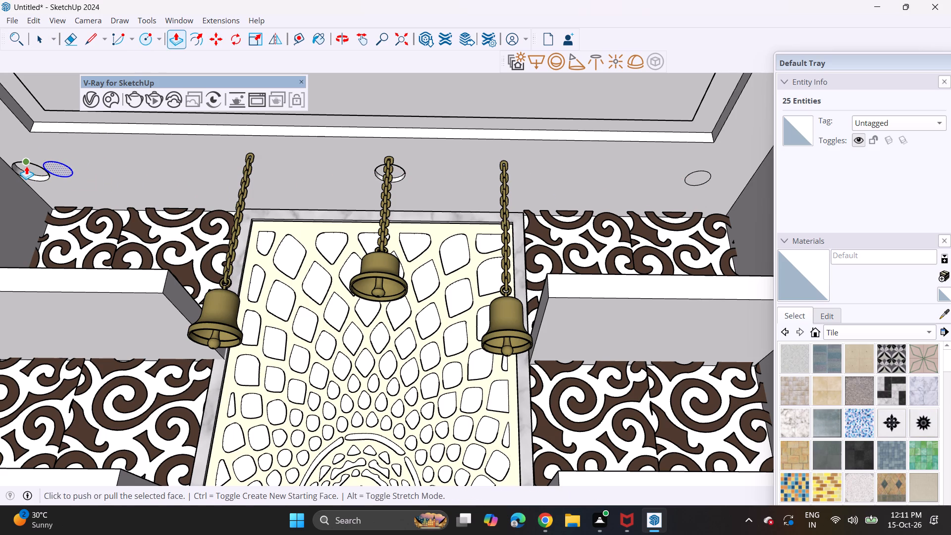
key("Tab")
key("Escape")
left_click(33, 167)
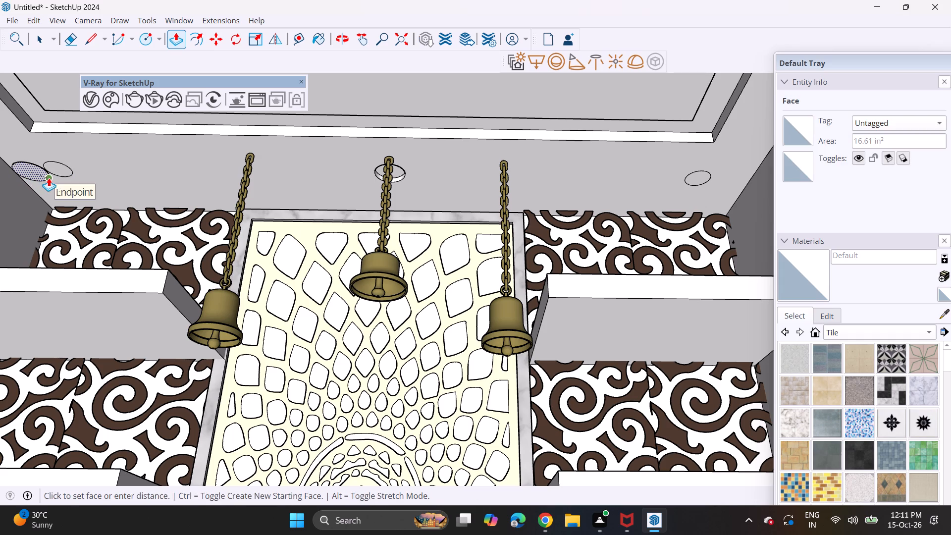
left_click(49, 178)
left_click(72, 39)
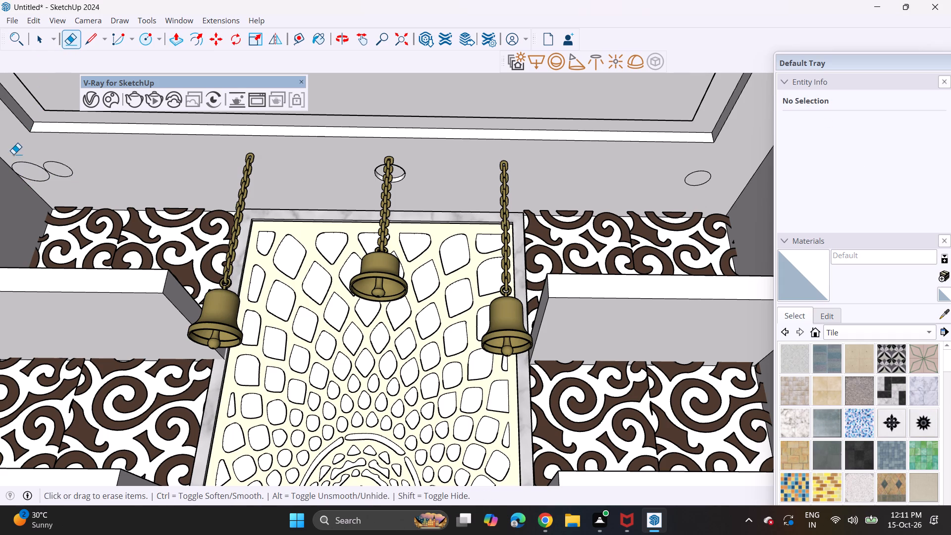
left_click_drag(17, 160, 20, 165)
Examine the whole puja unit, including its base, shelves, niches and ceiling light positions, from several angles.
scroll(73, 203, "down", 9)
middle_click_drag(96, 222, 426, 222, "shift")
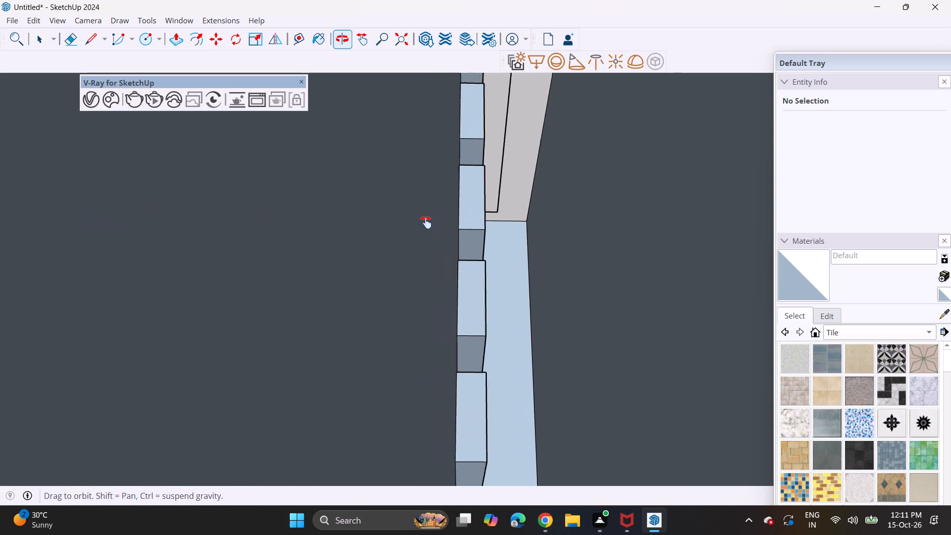
middle_click_drag(426, 222, 593, 209, "shift")
middle_click_drag(275, 240, 505, 245)
scroll(498, 235, "down", 3)
middle_click_drag(498, 231, 467, 319)
scroll(411, 276, "down", 4)
middle_click_drag(411, 276, 389, 425, "shift")
middle_click_drag(418, 272, 405, 469)
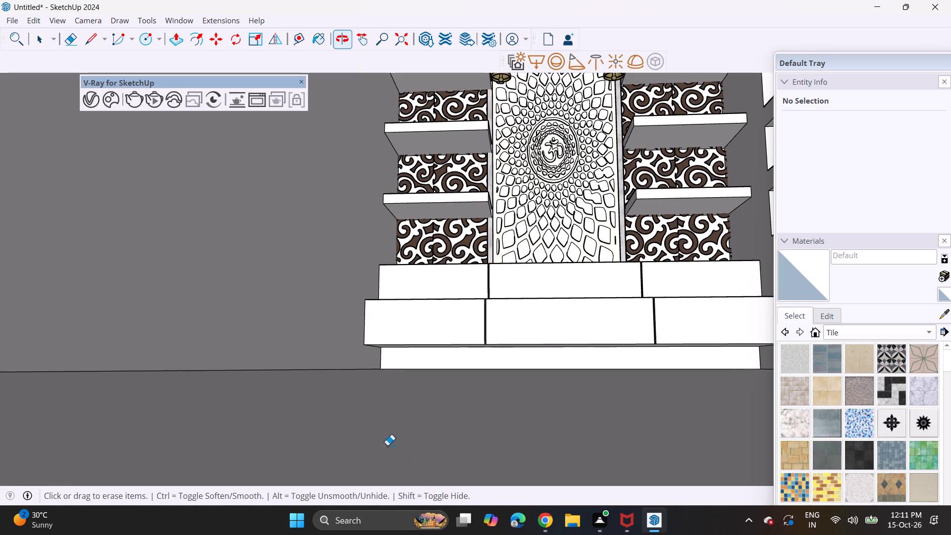
middle_click_drag(472, 233, 369, 417, "shift")
middle_click_drag(477, 298, 490, 278)
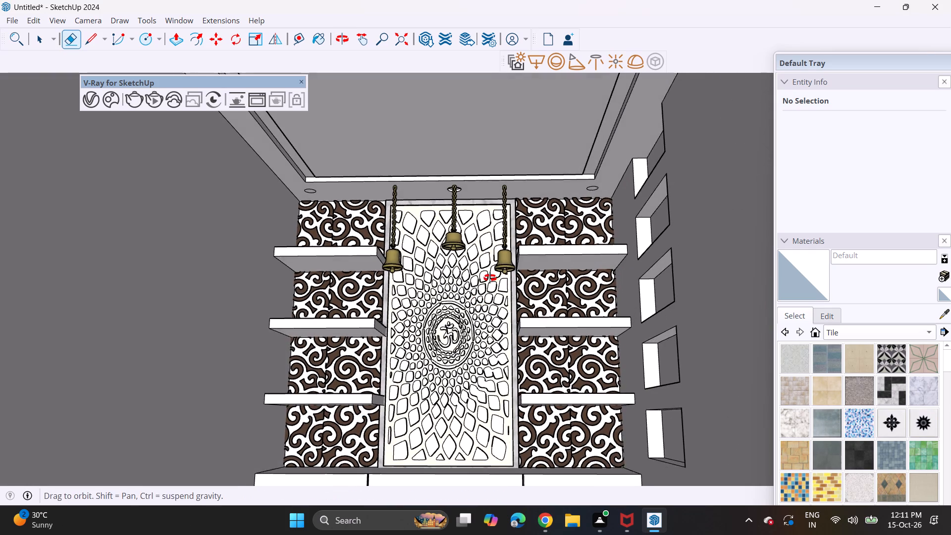
middle_click_drag(490, 278, 498, 260)
Push the new left light circle slightly up into the ceiling, and repeat the same distance on the right circle.
scroll(537, 218, "up", 3)
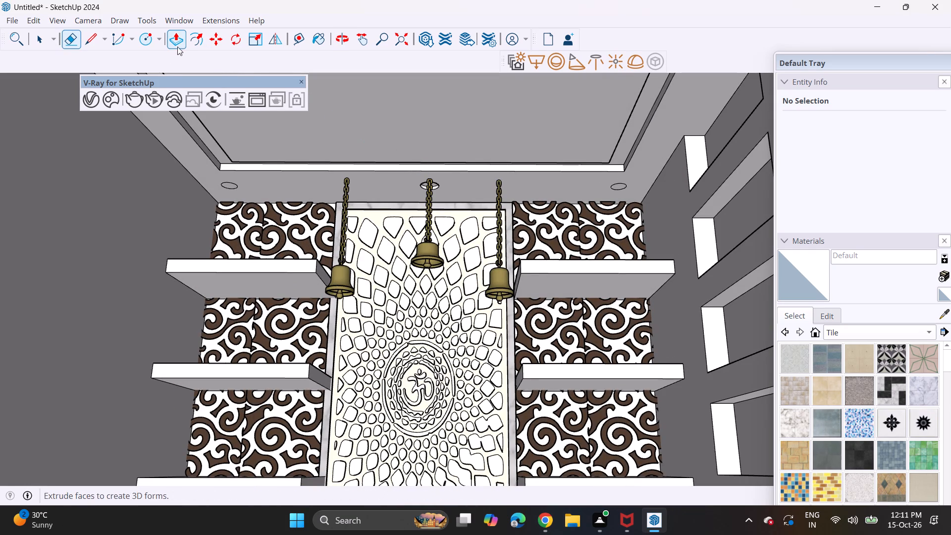
left_click(177, 47)
scroll(218, 153, "up", 4)
left_click(237, 200)
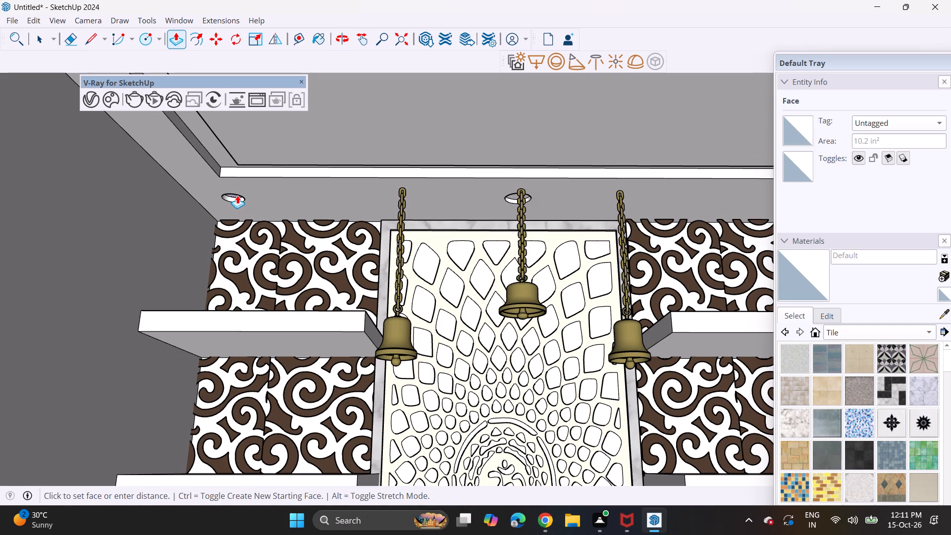
left_click(237, 195)
scroll(278, 222, "down", 3)
middle_click_drag(319, 234, 214, 256)
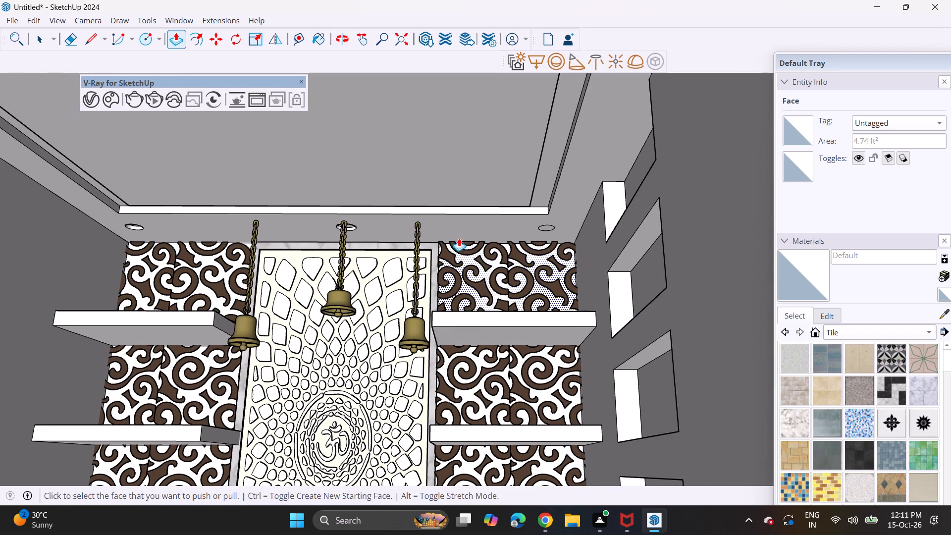
double_click(548, 229)
Paint the backing seen through the Om panel's openings with Color B01 from the Colors material collection.
scroll(495, 263, "down", 3)
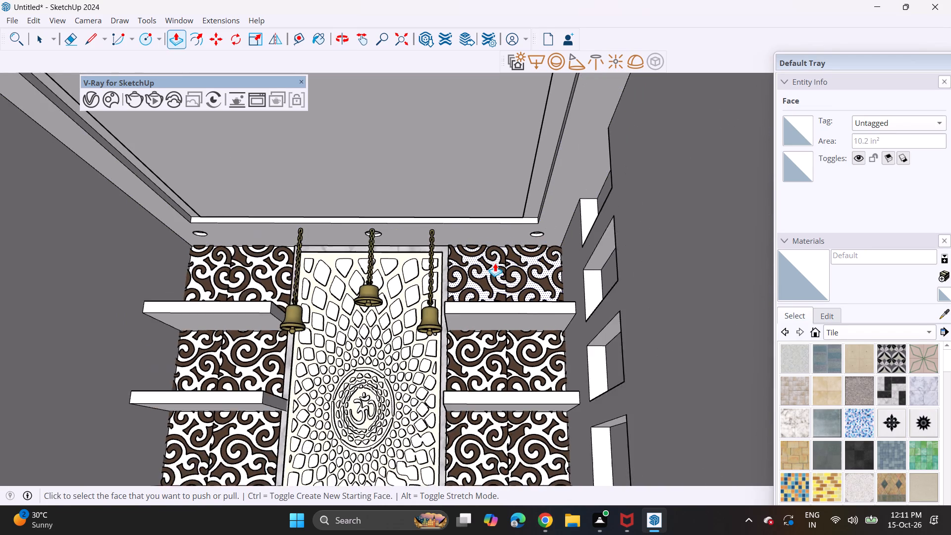
scroll(495, 263, "down", 1)
middle_click_drag(455, 294, 474, 238, "shift")
middle_click_drag(473, 241, 473, 308)
scroll(464, 335, "down", 5)
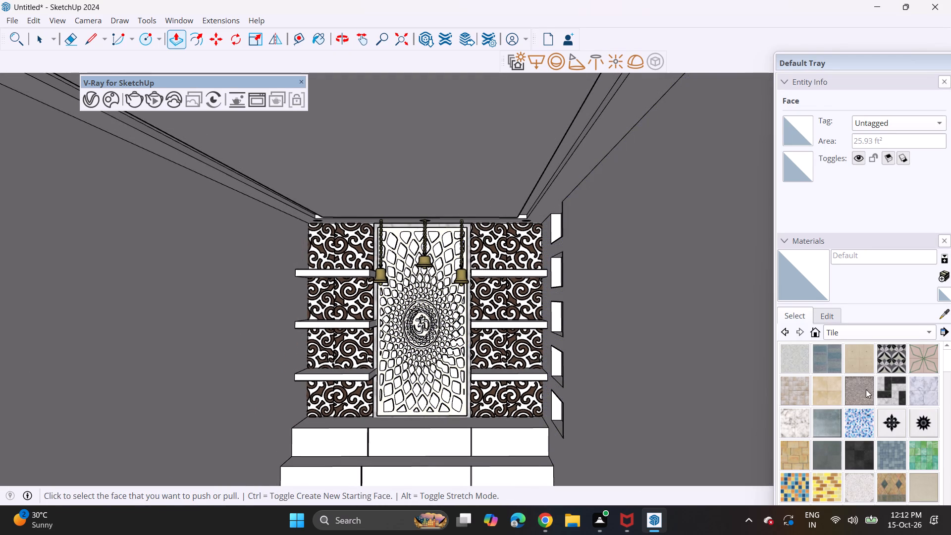
scroll(879, 382, "down", 8)
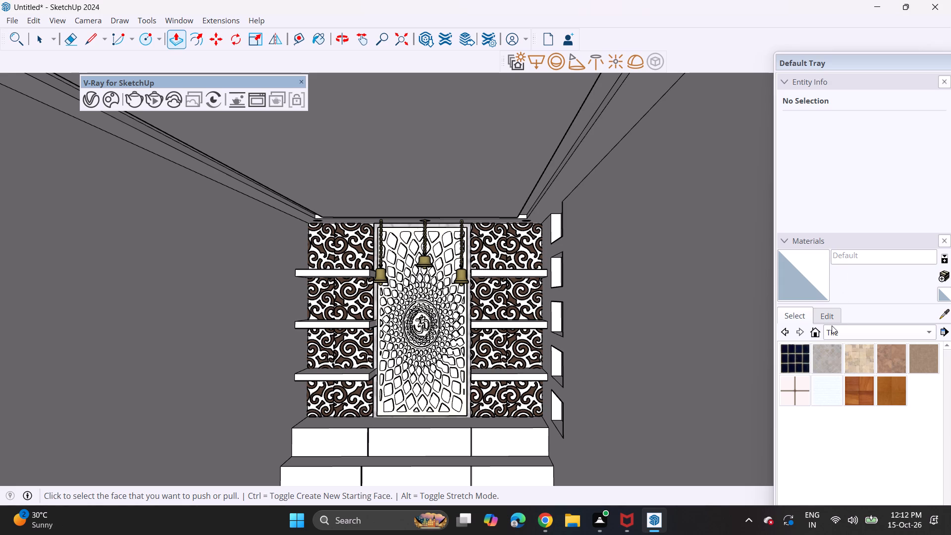
left_click(848, 335)
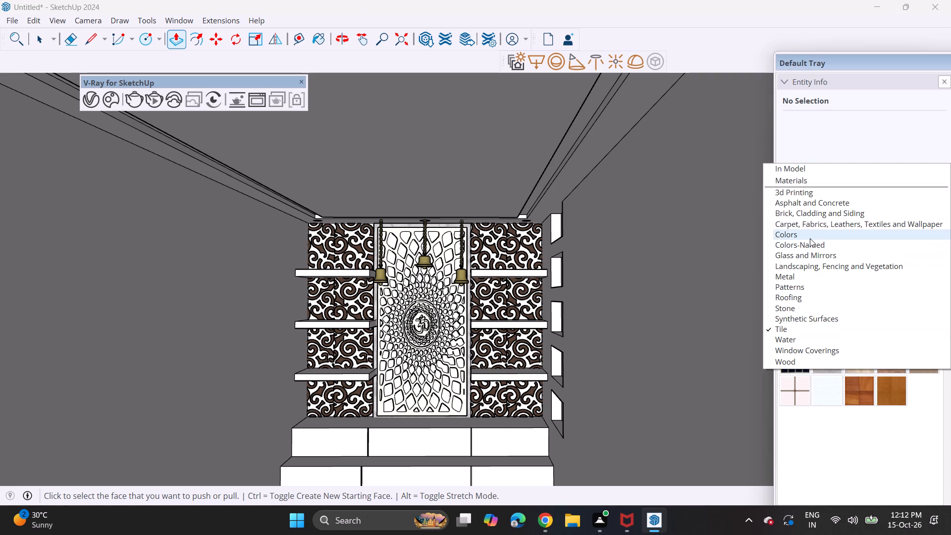
left_click(810, 238)
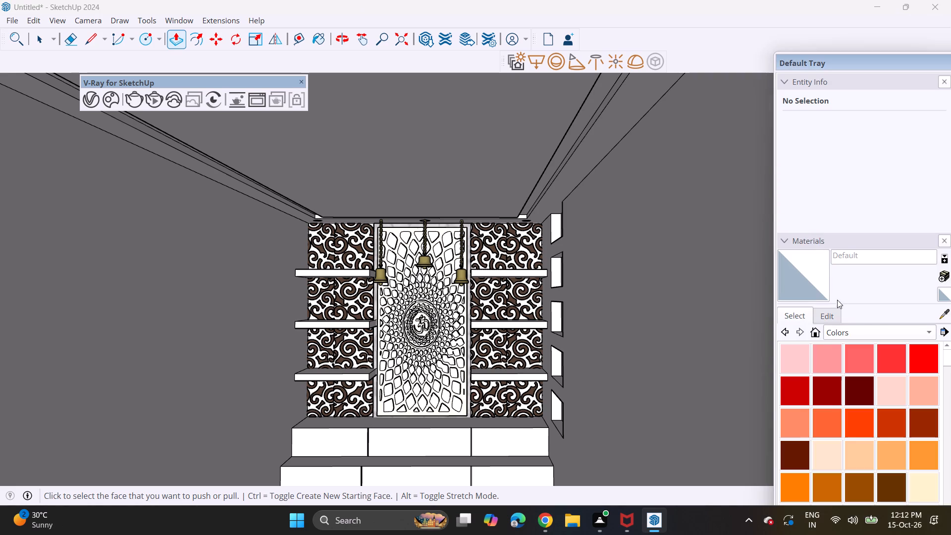
left_click(897, 396)
scroll(448, 263, "up", 3)
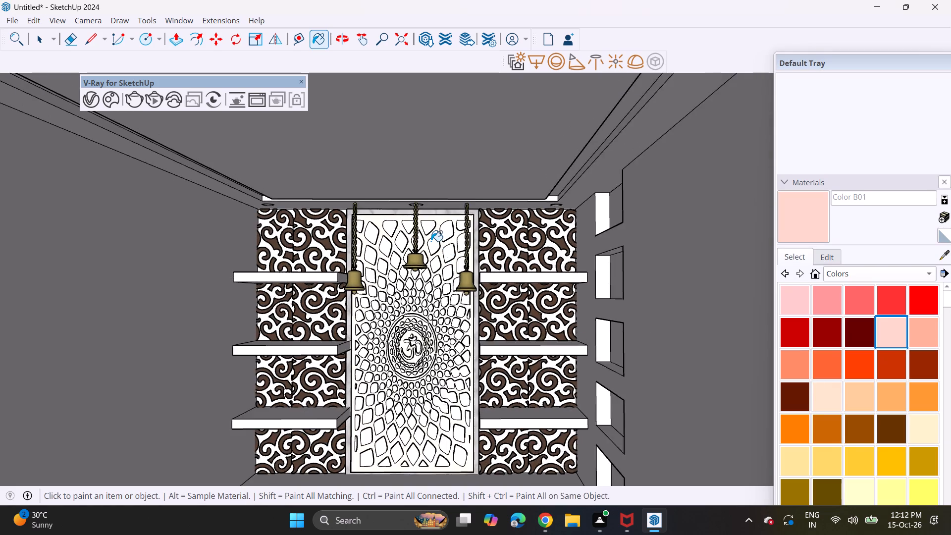
scroll(431, 241, "up", 4)
left_click(426, 217)
scroll(426, 217, "up", 3)
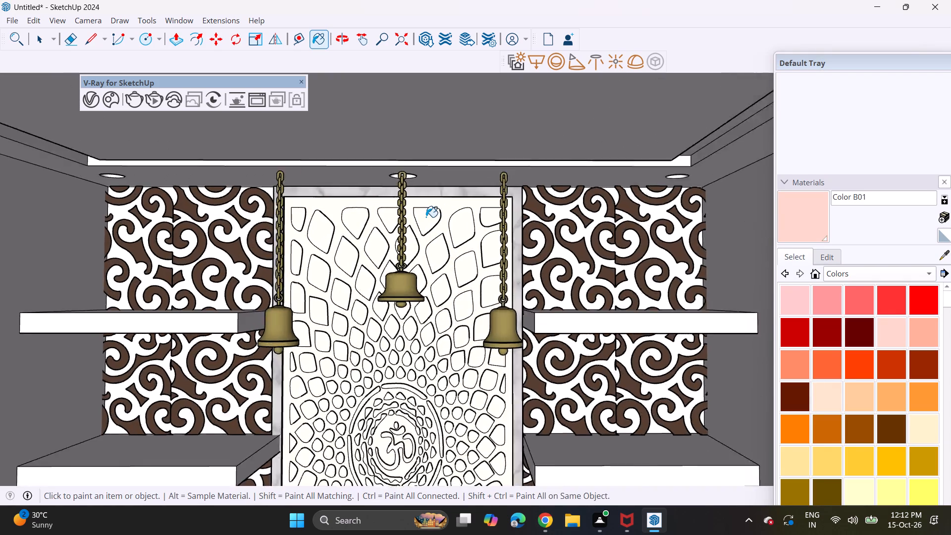
scroll(426, 217, "up", 16)
left_click(426, 217)
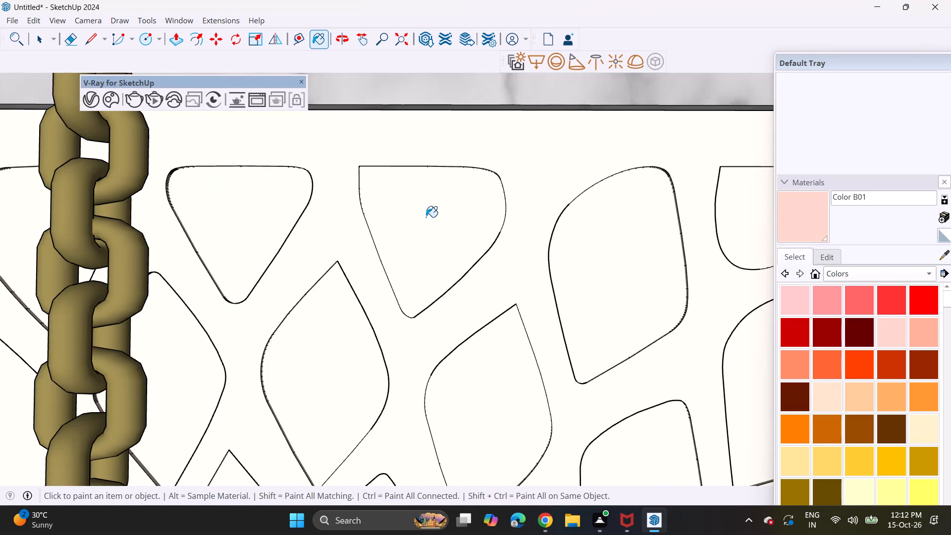
Apply Color B01 to the white background of the upper right scroll-patterned panel.
scroll(426, 217, "down", 7)
scroll(452, 165, "down", 5)
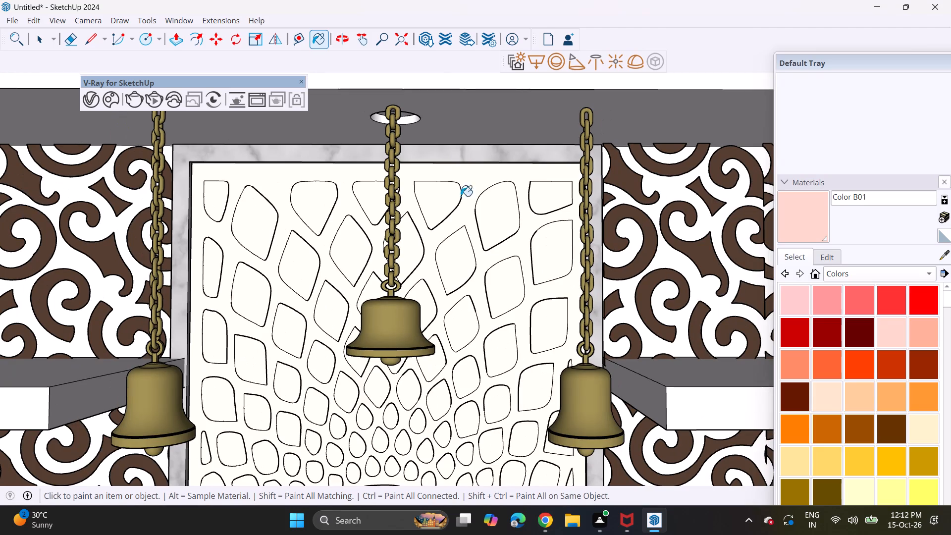
left_click(627, 237)
left_click(632, 232)
Edit Color B01 with the colour wheel picker, making it slightly darker by lowering its brightness.
scroll(600, 273, "down", 3)
left_click(831, 259)
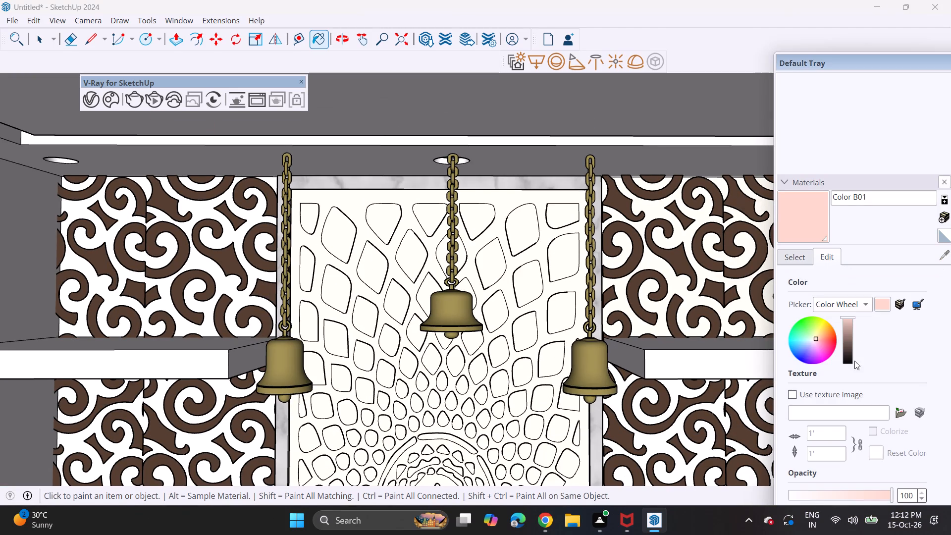
left_click(848, 337)
left_click(848, 328)
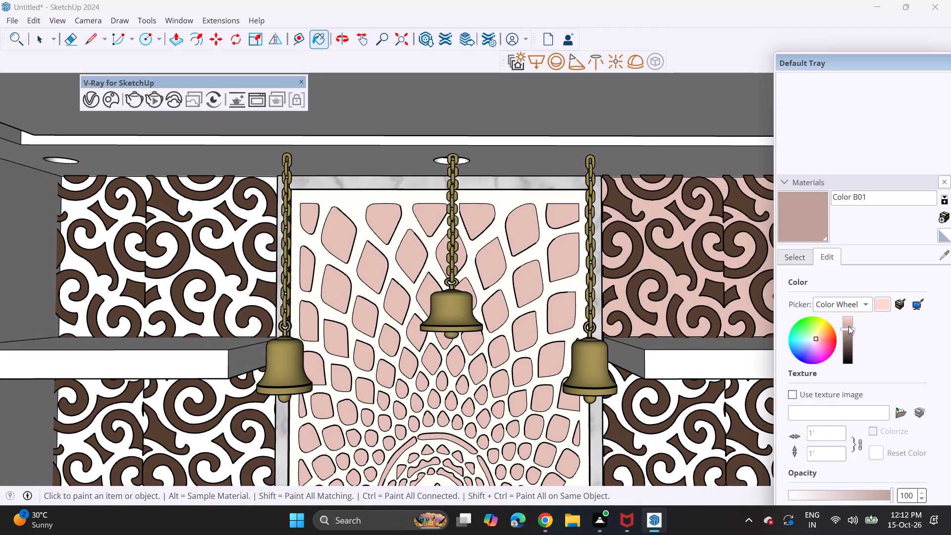
left_click(849, 324)
Apply Color B01 to the white backgrounds of the three remaining scroll-patterned panels on the right side of the Om panel.
scroll(661, 402, "down", 7)
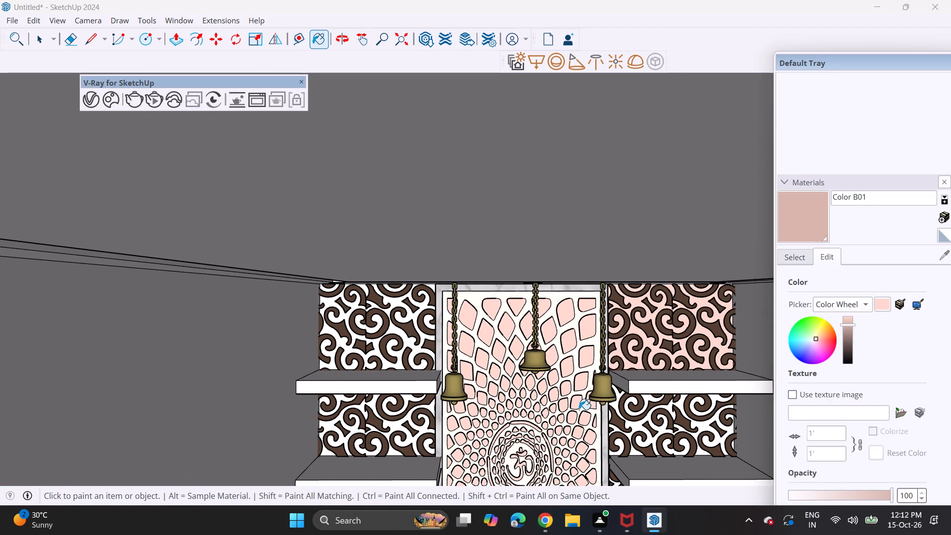
middle_click_drag(579, 410, 551, 337, "shift")
scroll(544, 333, "down", 3)
middle_click_drag(537, 364, 515, 305, "shift")
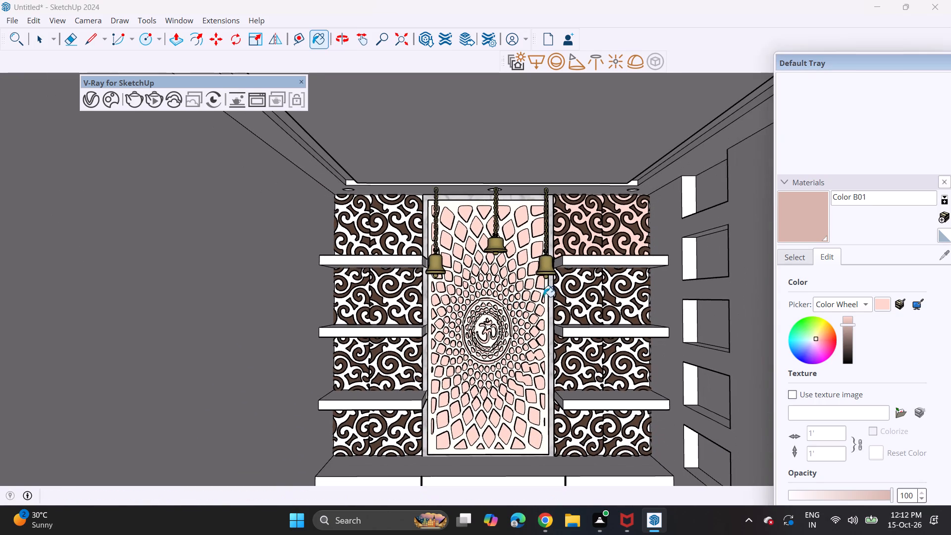
left_click(574, 300)
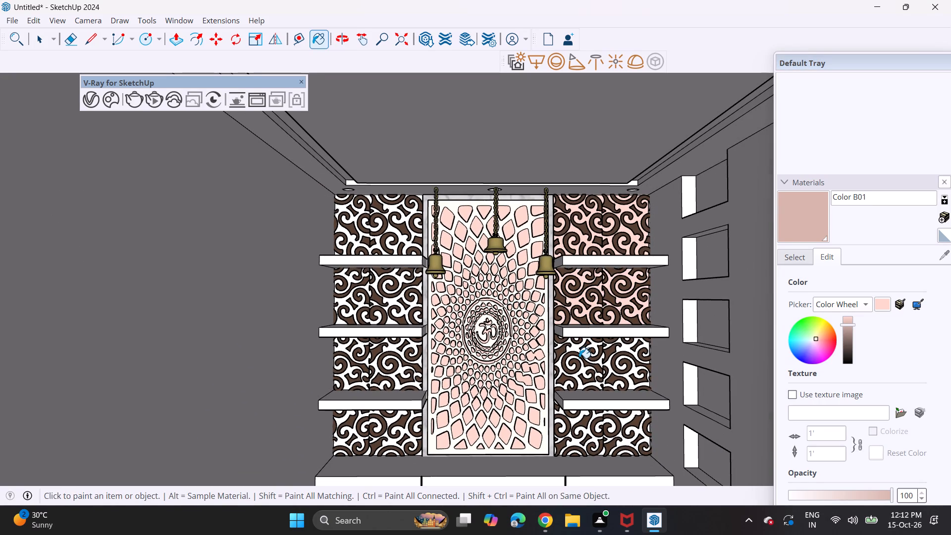
scroll(579, 358, "up", 5)
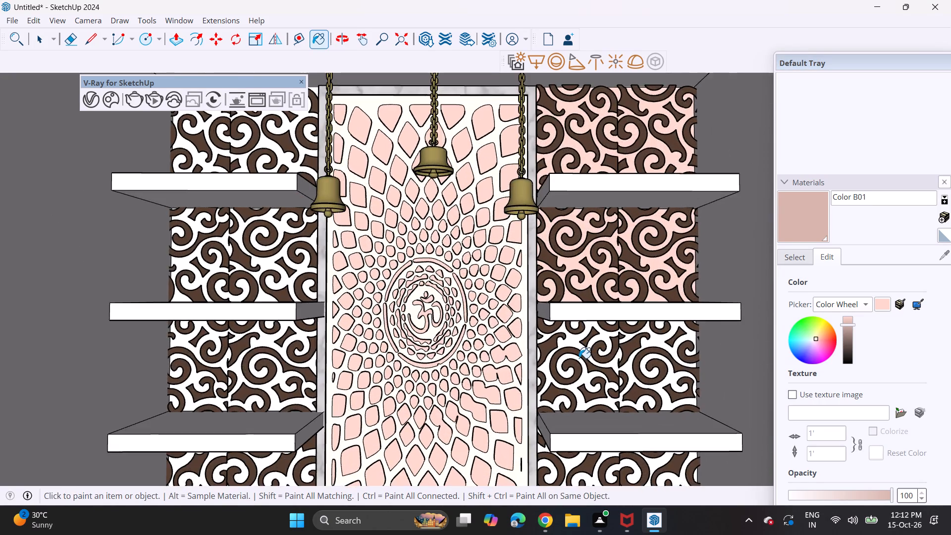
scroll(579, 358, "up", 4)
left_click(578, 336)
scroll(569, 355, "down", 7)
middle_click_drag(585, 412, 586, 403, "ctrl")
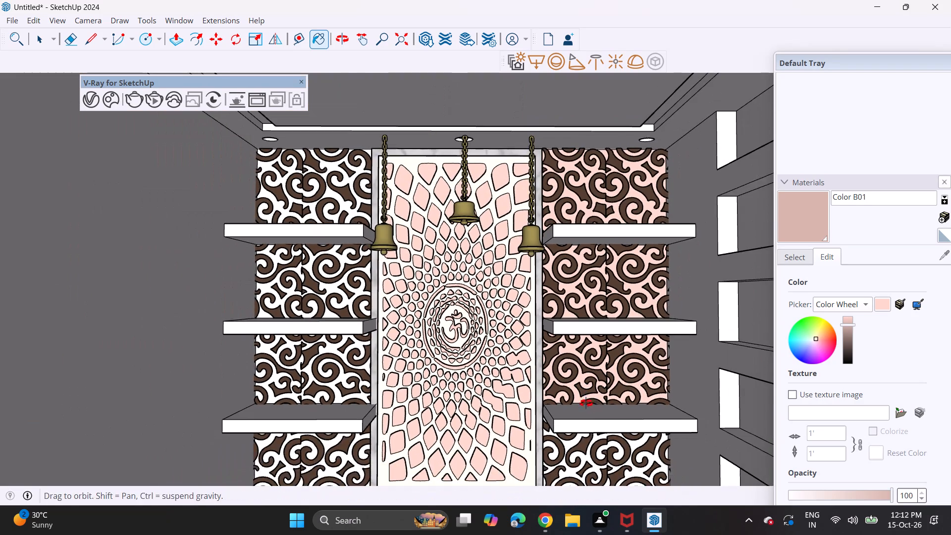
middle_click_drag(586, 403, 576, 332, "ctrl")
middle_click_drag(582, 375, 583, 424)
middle_click_drag(584, 425, 572, 328, "shift")
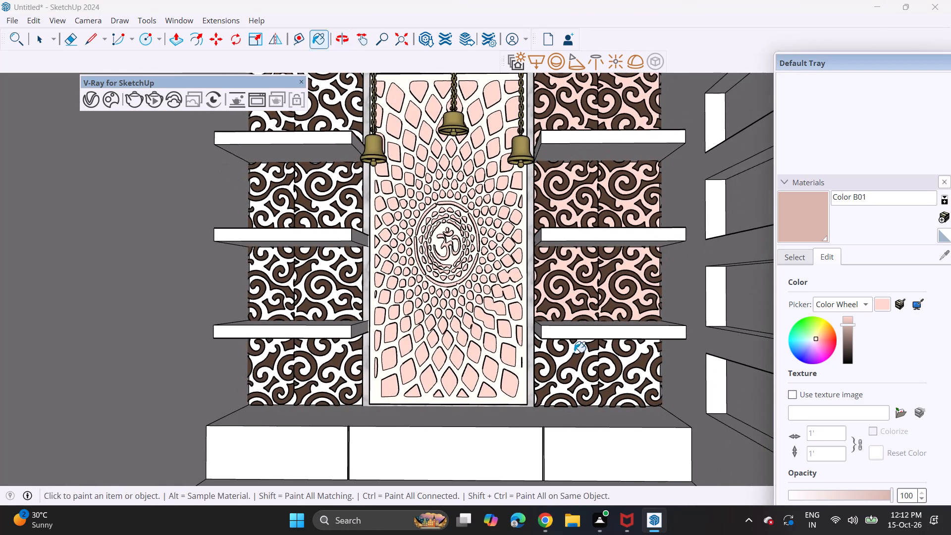
left_click(571, 351)
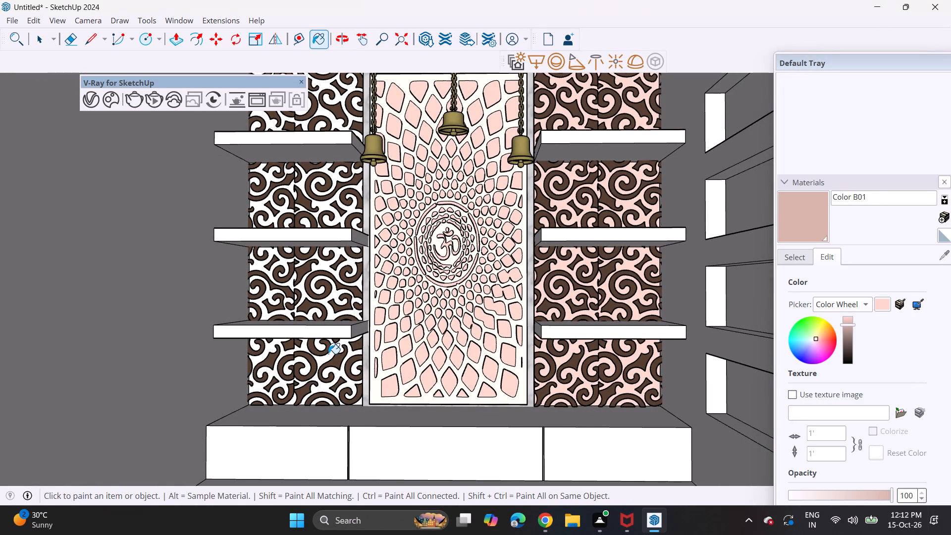
Apply Color B01 to the white backgrounds of all four scroll-patterned panels on the left side of the Om panel.
left_click(328, 354)
left_click(329, 356)
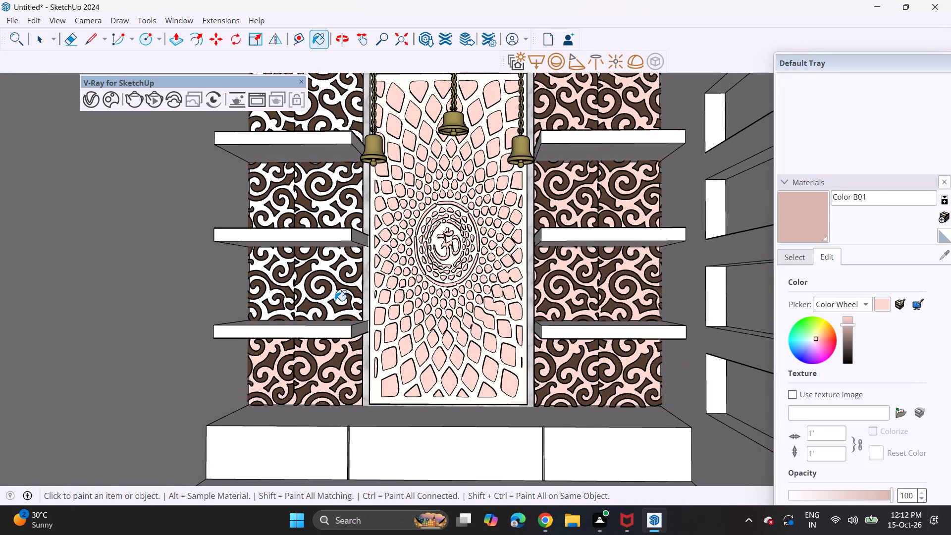
left_click(333, 312)
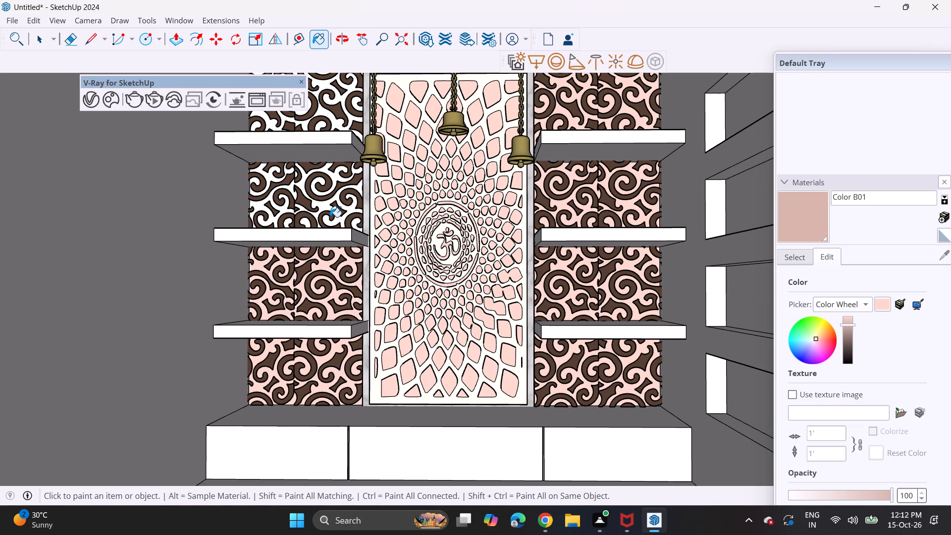
left_click(324, 202)
left_click(333, 121)
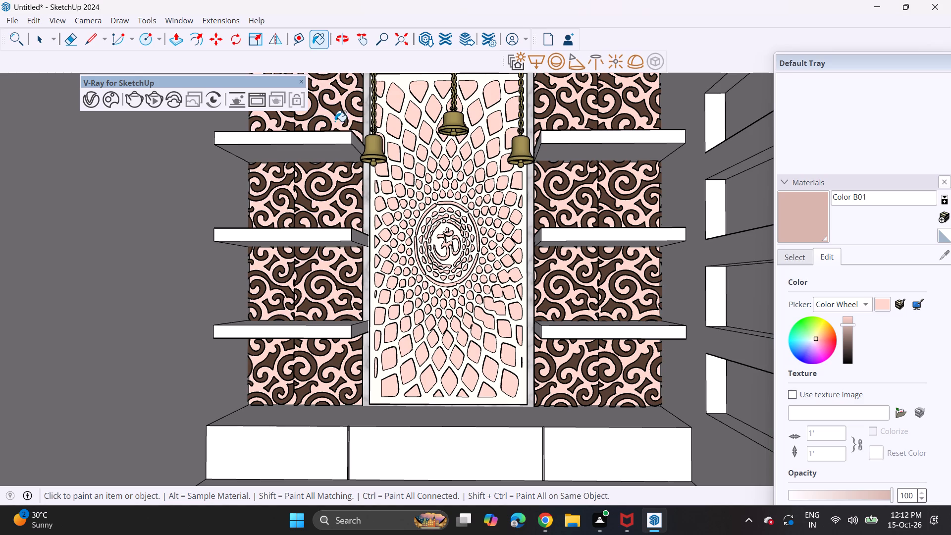
Raise the brightness of Color B01 slightly for a paler pink backing.
scroll(386, 236, "down", 2)
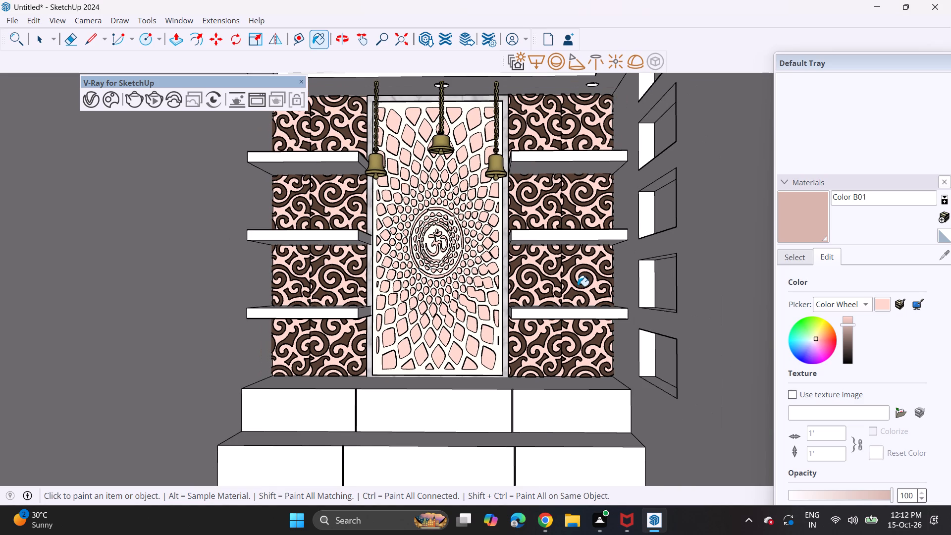
left_click(849, 321)
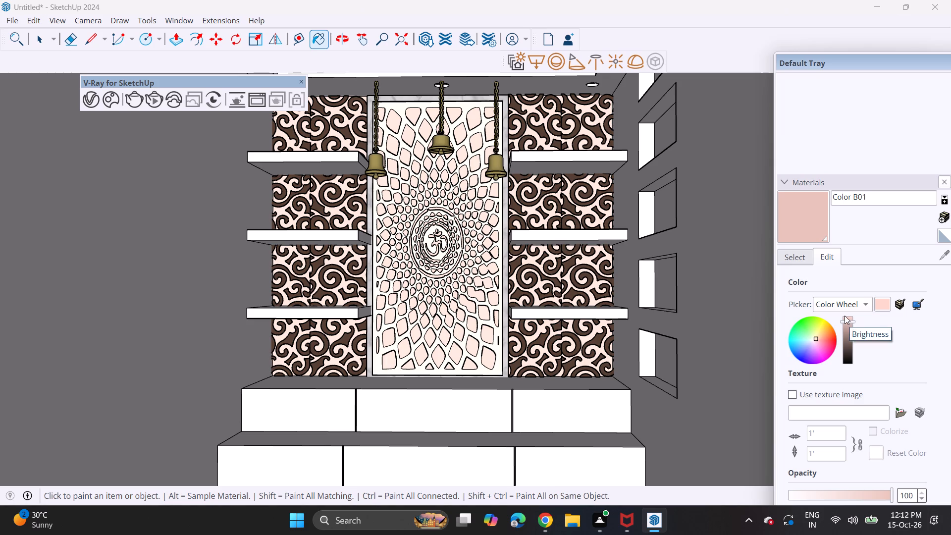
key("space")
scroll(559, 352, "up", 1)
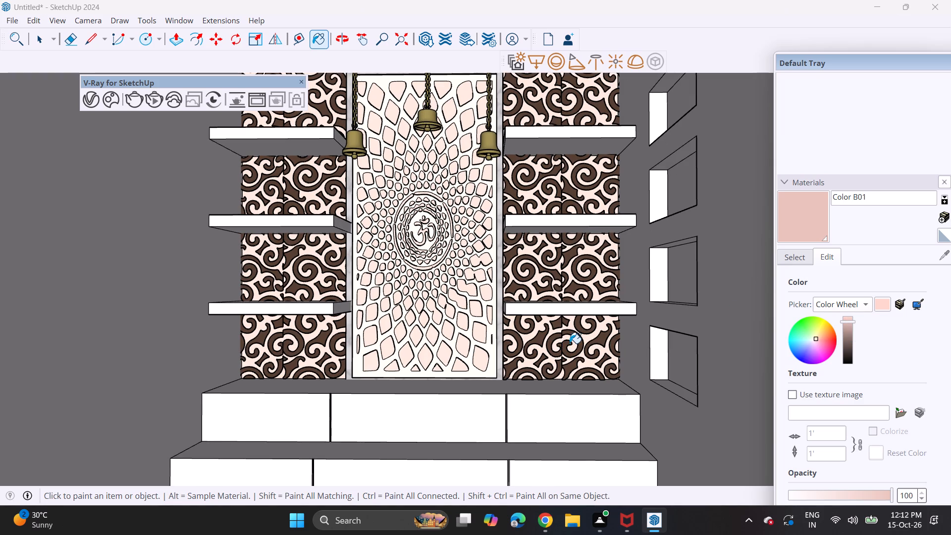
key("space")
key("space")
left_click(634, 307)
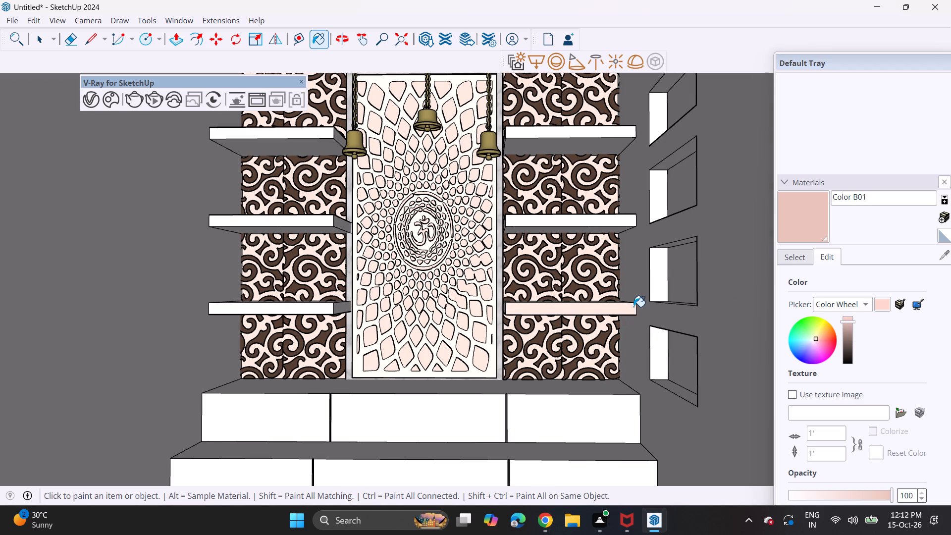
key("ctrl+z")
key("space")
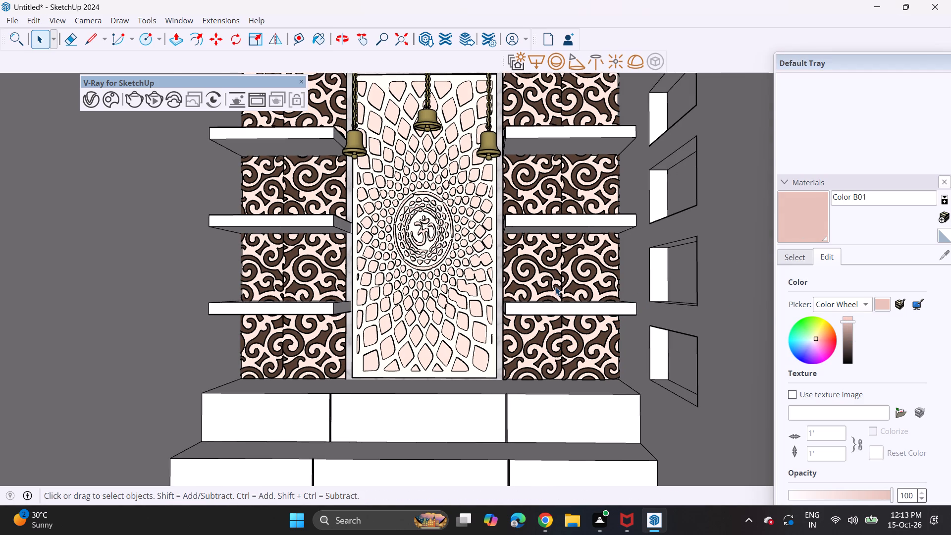
Open the scroll-pattern group just right of the Om panel for editing and try applying Color B01 to its brown scrolls.
scroll(555, 287, "up", 11)
left_click(559, 264)
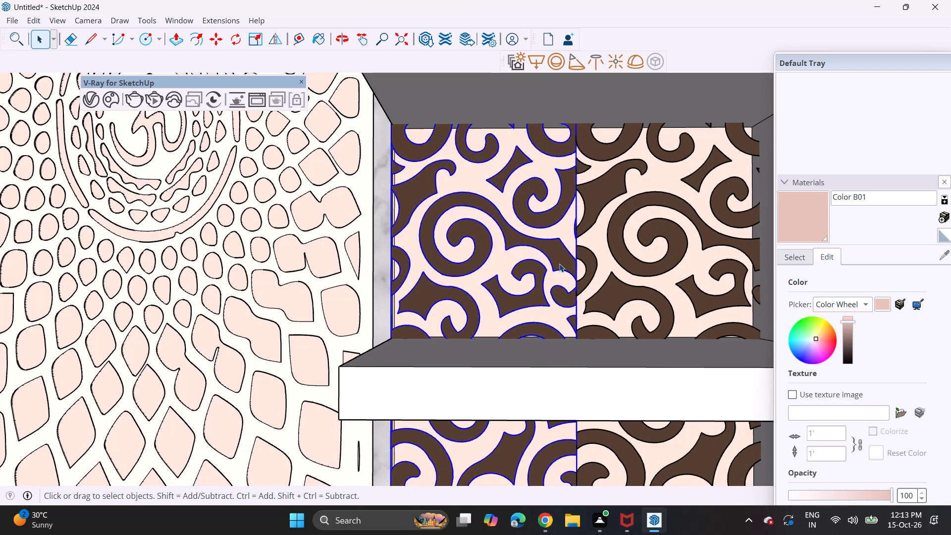
right_click(559, 264)
left_click(589, 74)
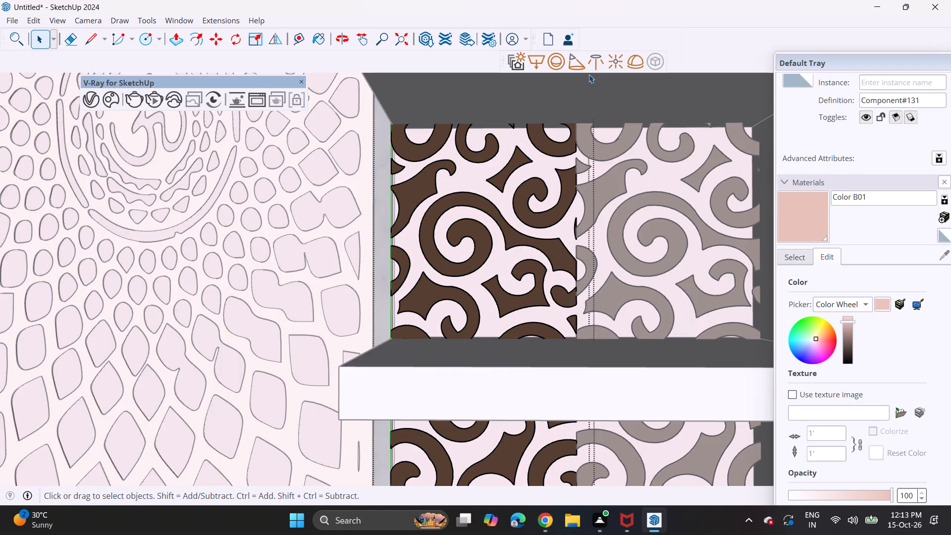
left_click(807, 232)
left_click(530, 218)
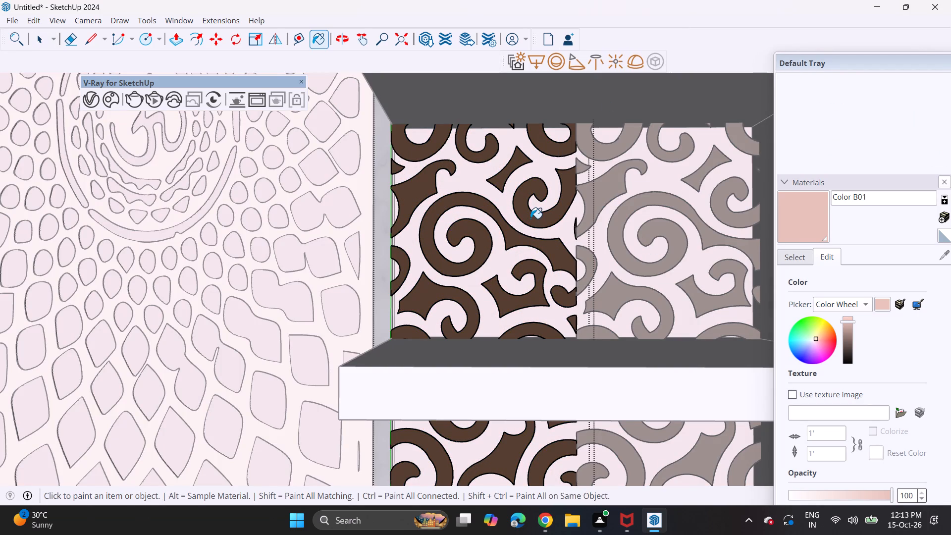
left_click(535, 245)
key("space")
Convert the nested scroll-pattern group into a component, keeping the default definition settings.
left_click(506, 238)
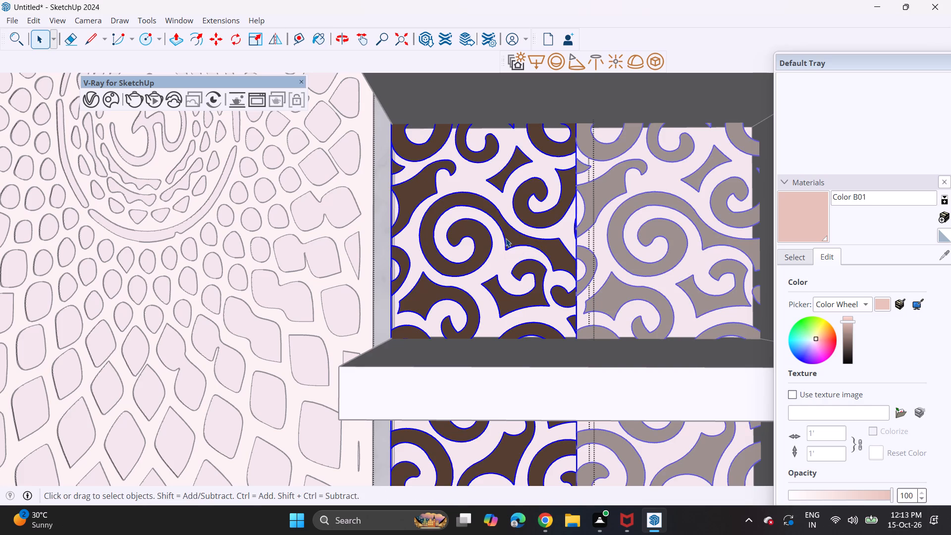
right_click(508, 237)
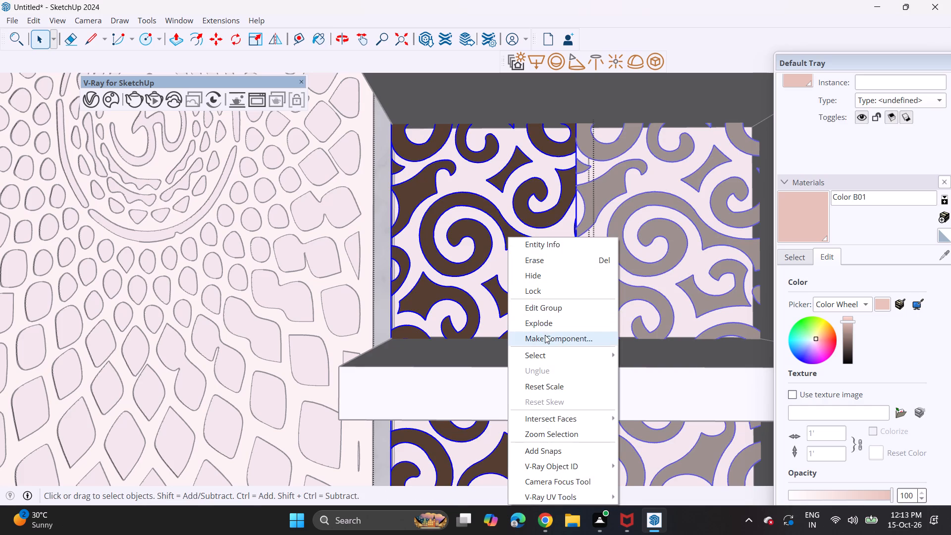
left_click(545, 335)
left_click(496, 411)
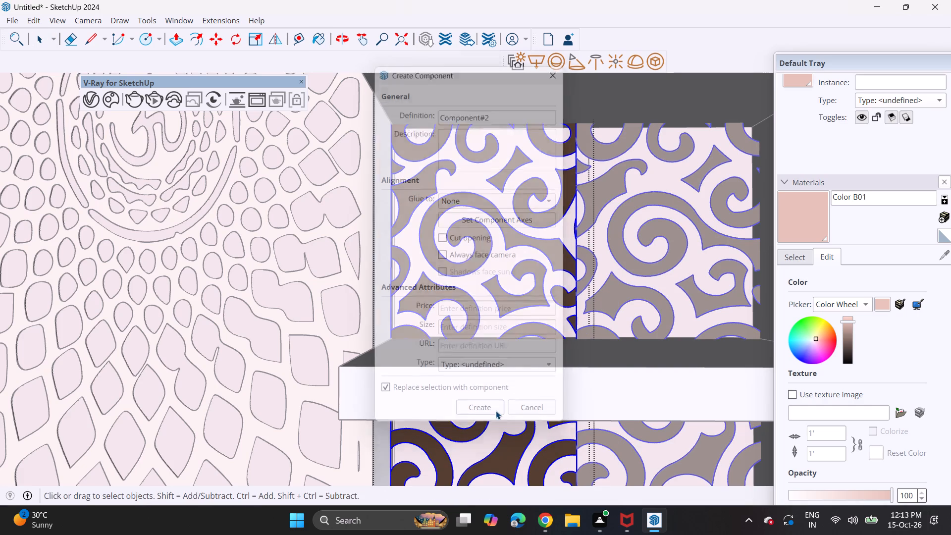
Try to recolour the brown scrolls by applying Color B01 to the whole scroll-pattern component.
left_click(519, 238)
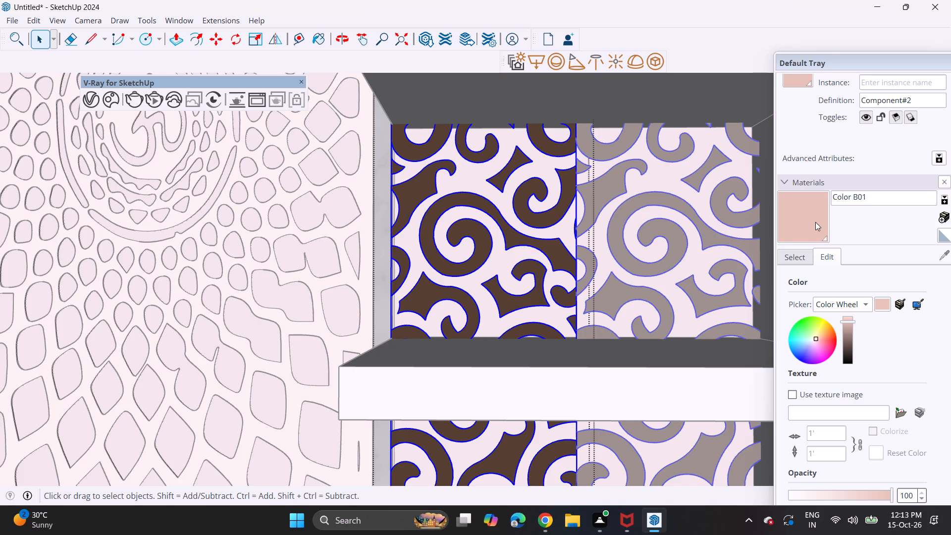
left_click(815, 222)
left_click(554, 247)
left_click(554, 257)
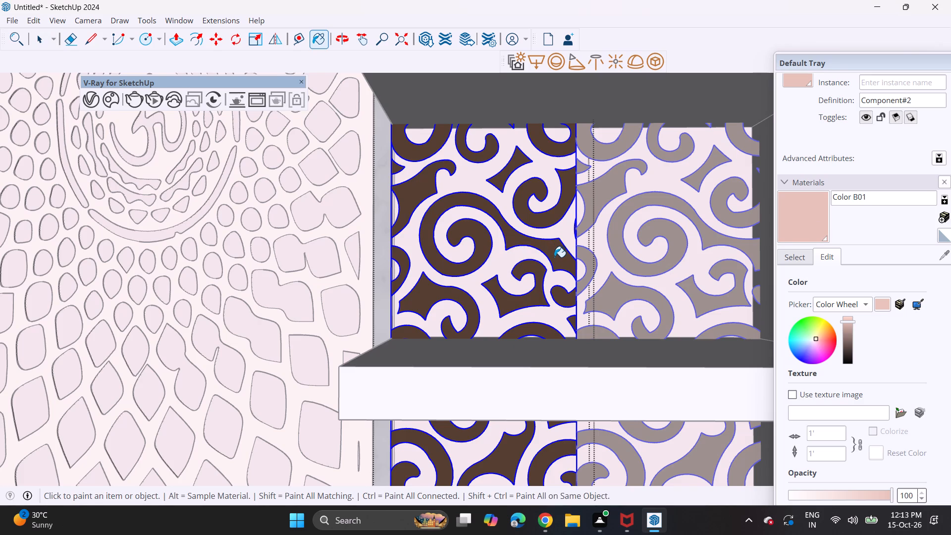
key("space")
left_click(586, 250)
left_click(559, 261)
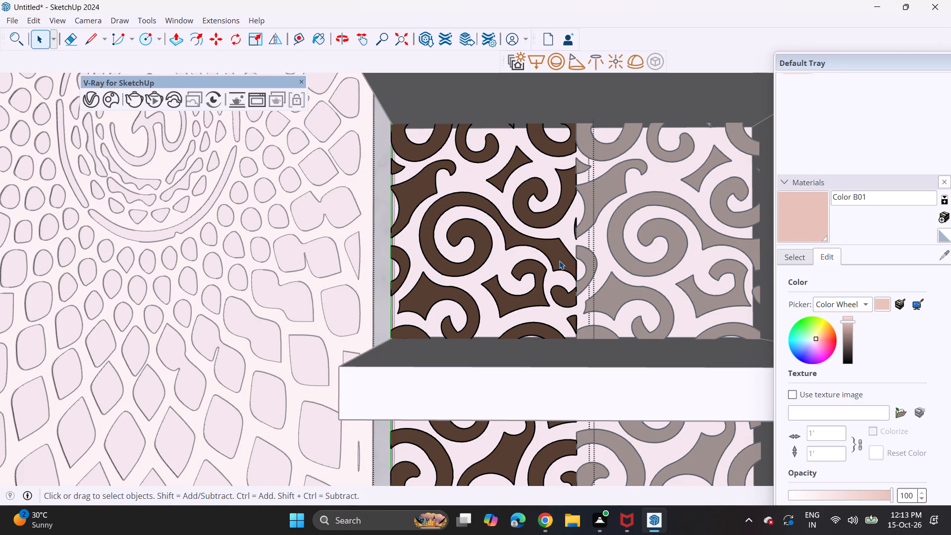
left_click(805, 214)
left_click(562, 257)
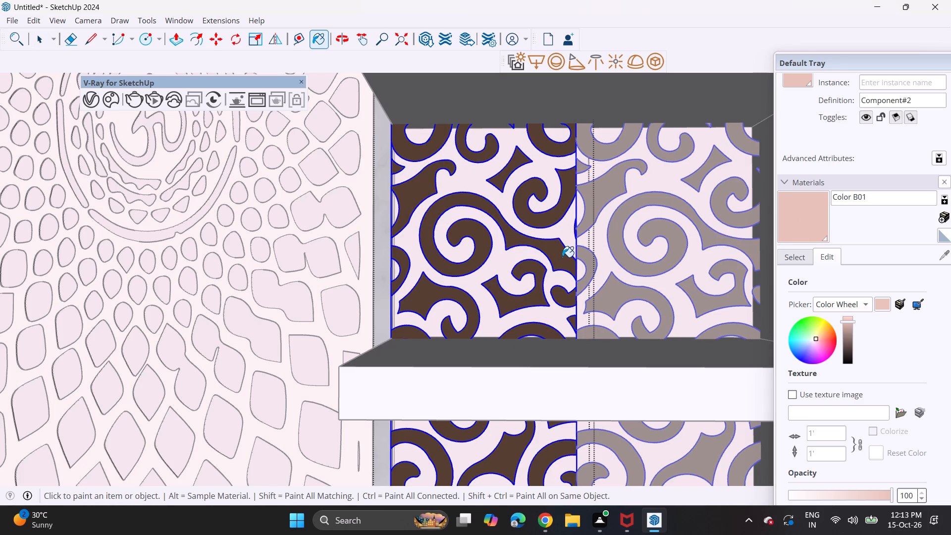
Open the scroll-pattern component for editing and paint its central spiral, upper-right scrolls and lower scrolls with Color B01.
key("space")
left_click(558, 261)
right_click(558, 261)
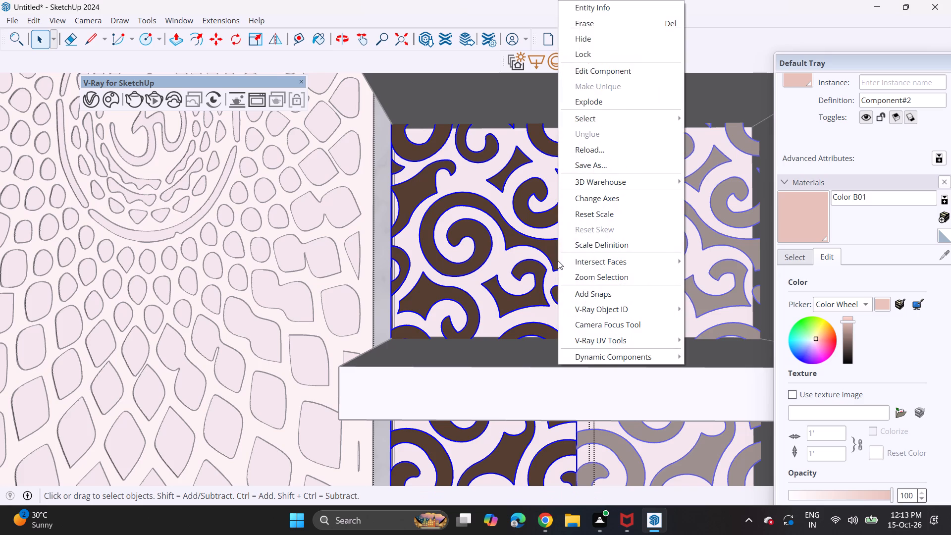
left_click(597, 64)
left_click(815, 212)
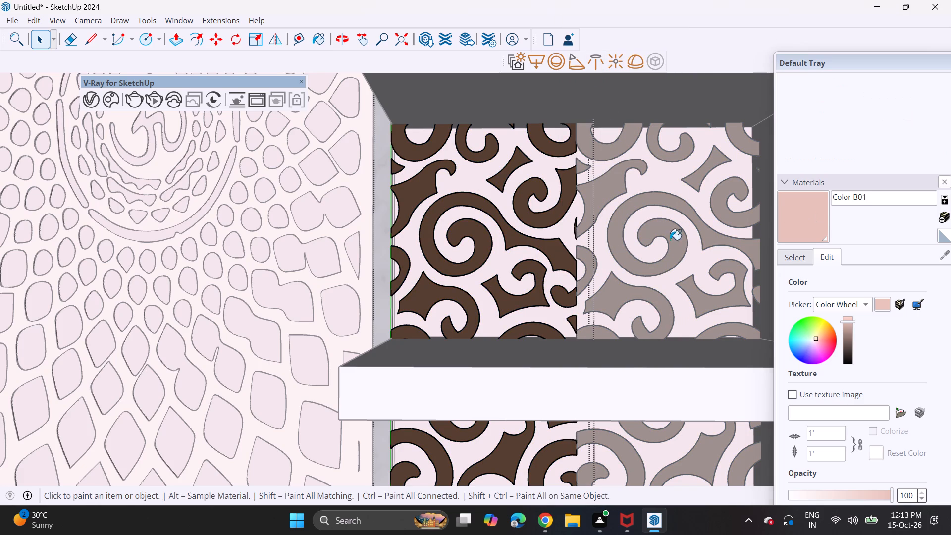
left_click(557, 244)
left_click(552, 216)
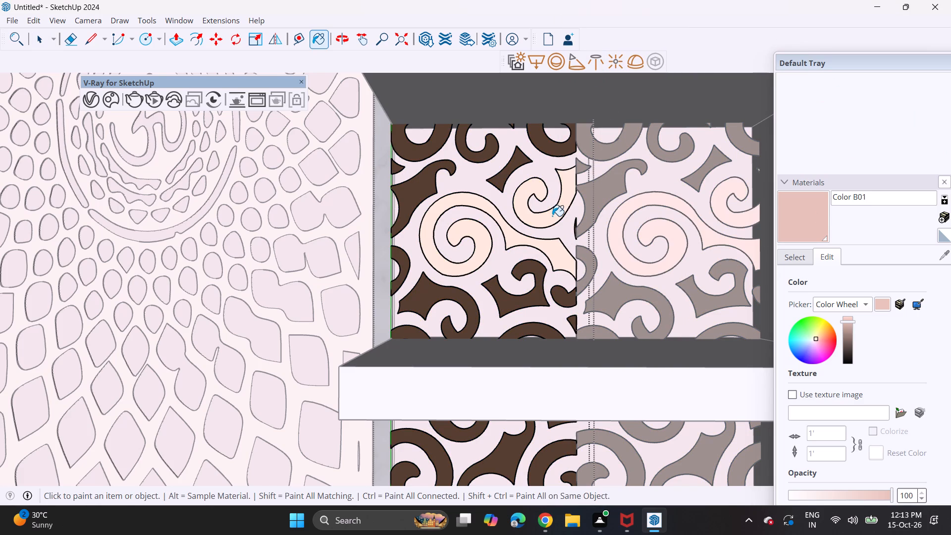
left_click(508, 170)
left_click(542, 275)
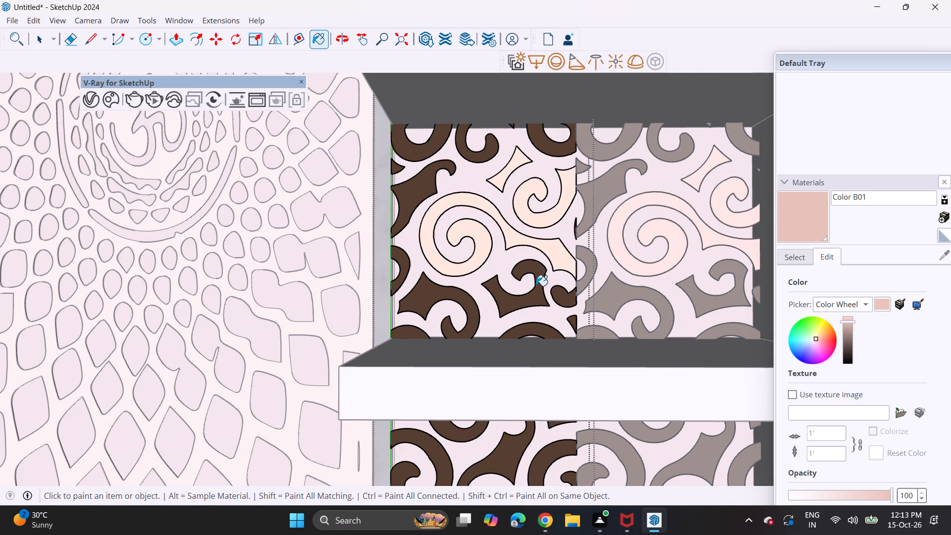
left_click(475, 317)
left_click(419, 334)
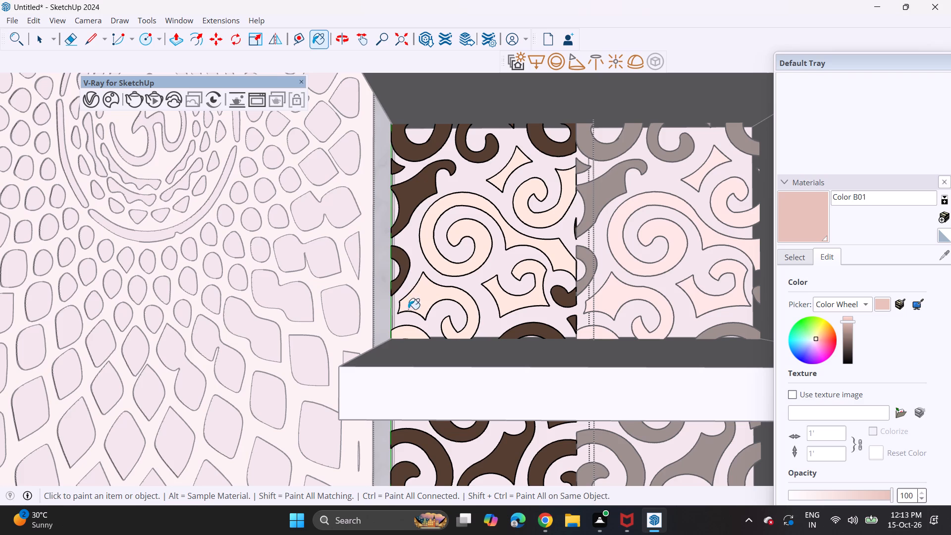
Paint the remaining brown scrolls in the second-lowest bay beside the Om panel with Color B01, including the sliver at the pattern's edge.
left_click(401, 261)
left_click(401, 214)
left_click(426, 150)
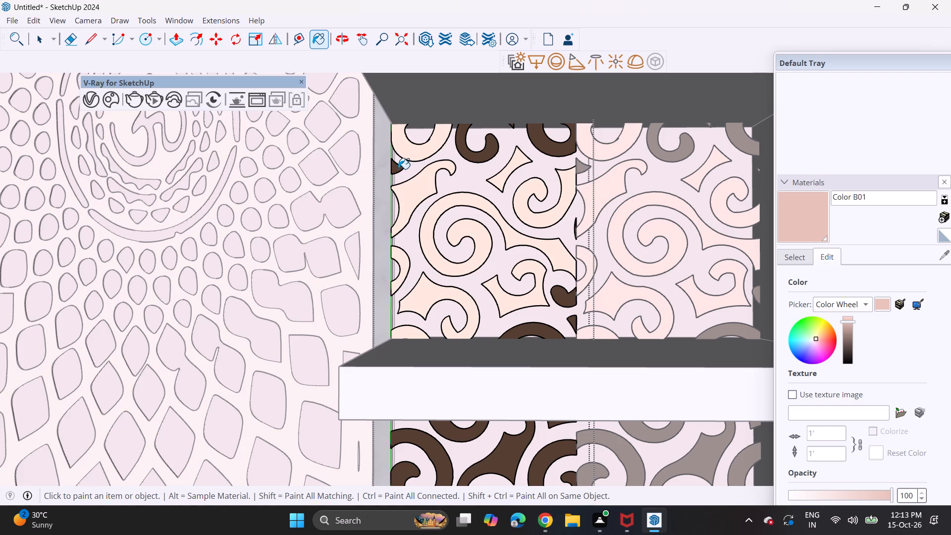
left_click(397, 169)
left_click(490, 145)
left_click(545, 143)
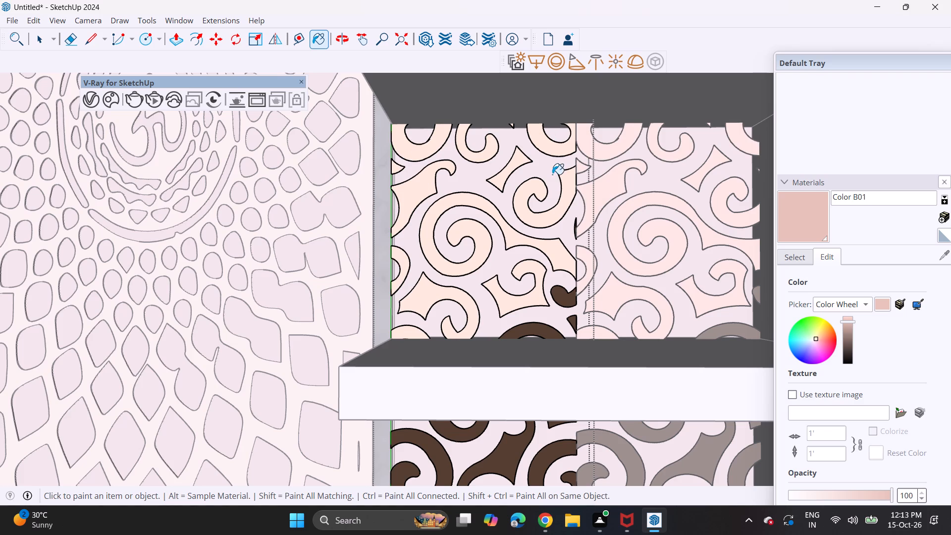
left_click(557, 298)
left_click(548, 330)
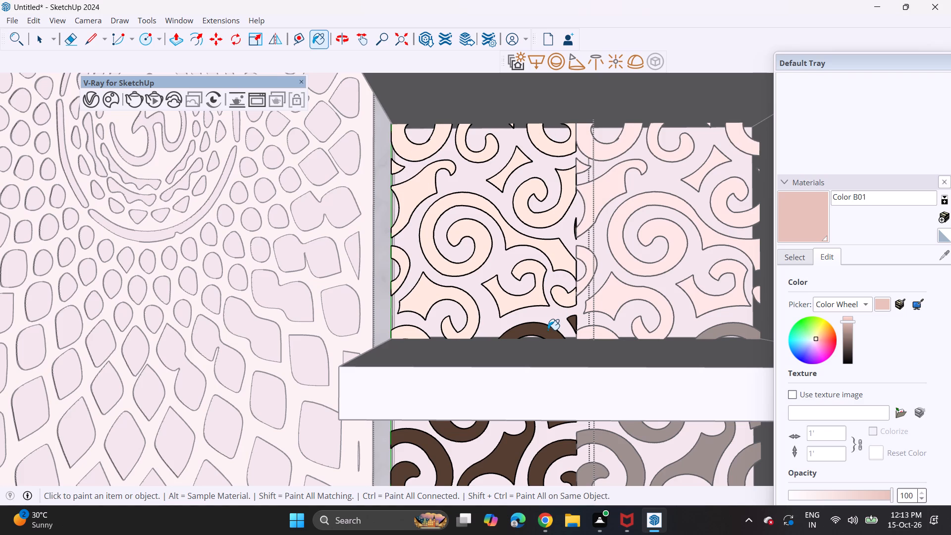
left_click(574, 322)
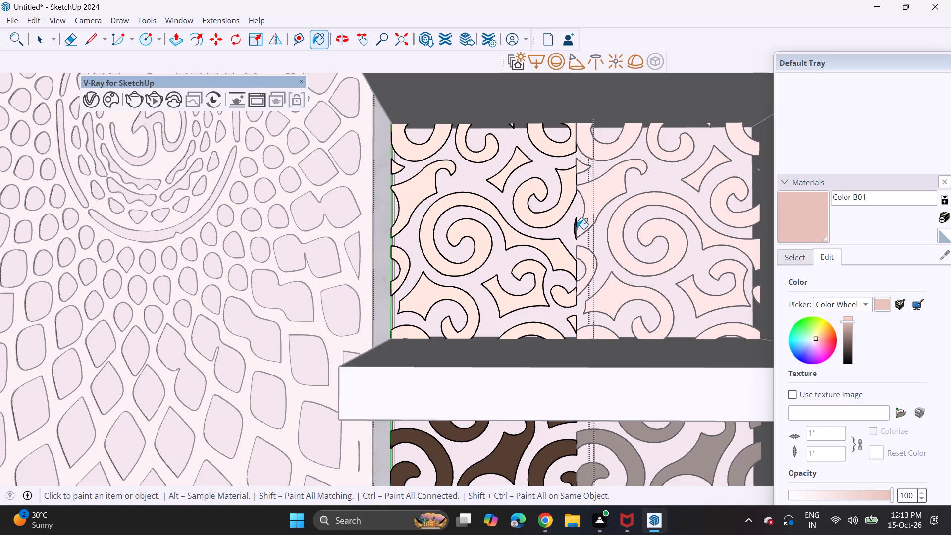
left_click(575, 230)
scroll(572, 238, "up", 8)
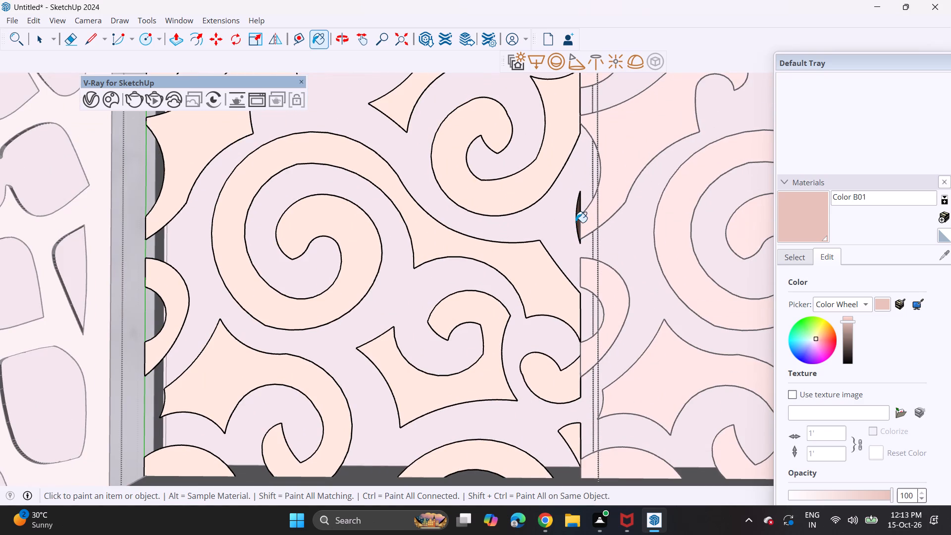
left_click(577, 219)
Paint all the brown scrolls in the lowest shelf bay just right of the Om panel with Color B01.
scroll(577, 219, "down", 9)
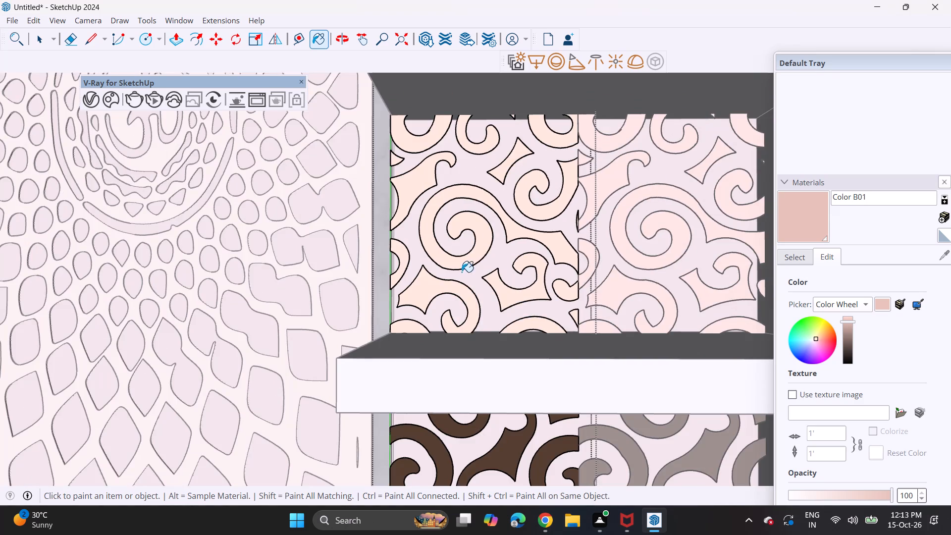
scroll(462, 287, "down", 7)
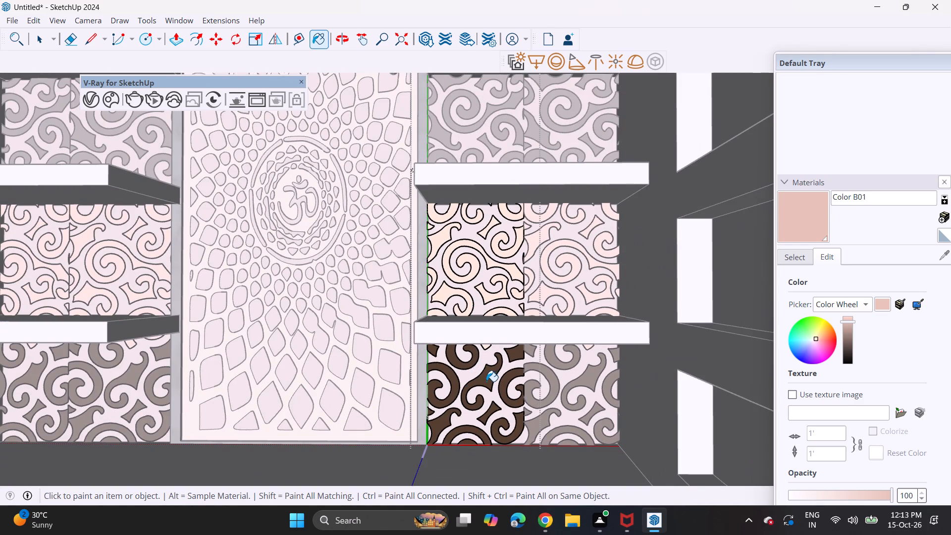
left_click(486, 381)
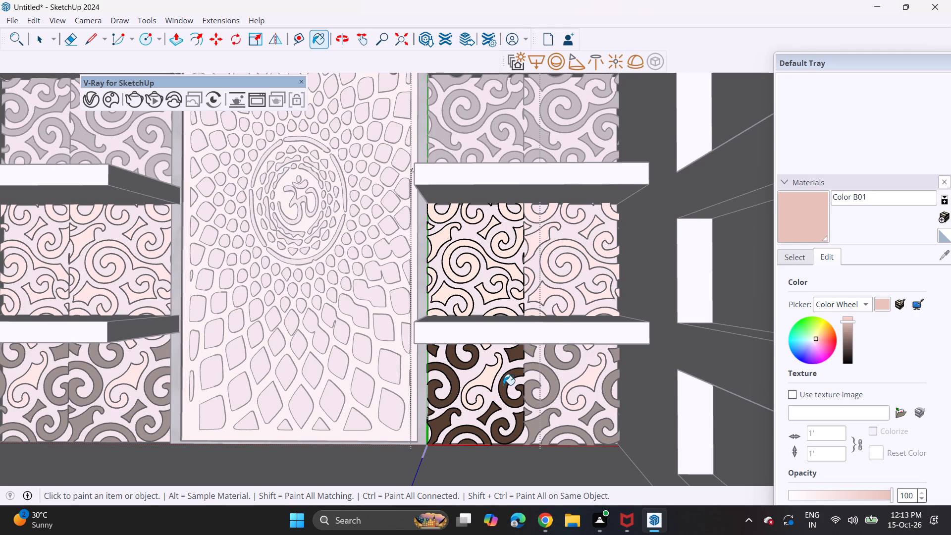
left_click(503, 385)
left_click(518, 432)
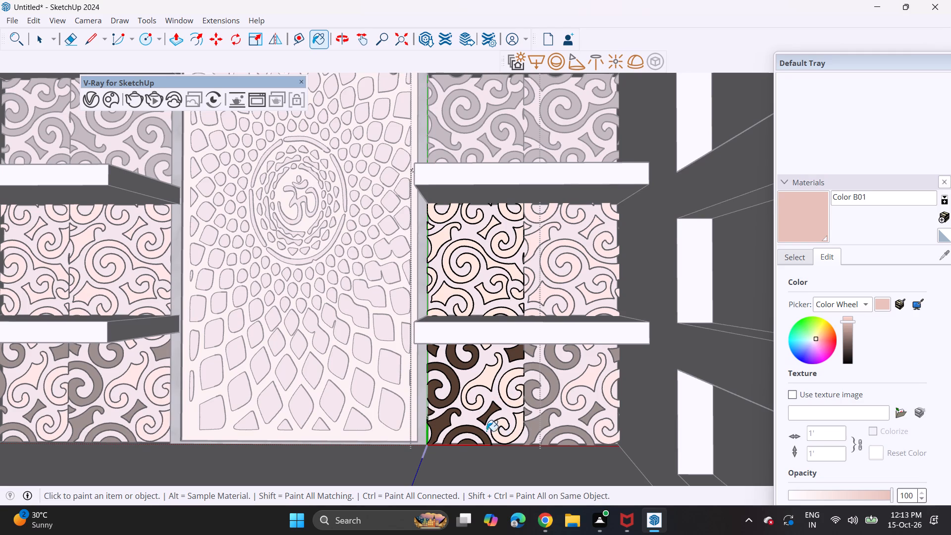
left_click(481, 419)
left_click(480, 435)
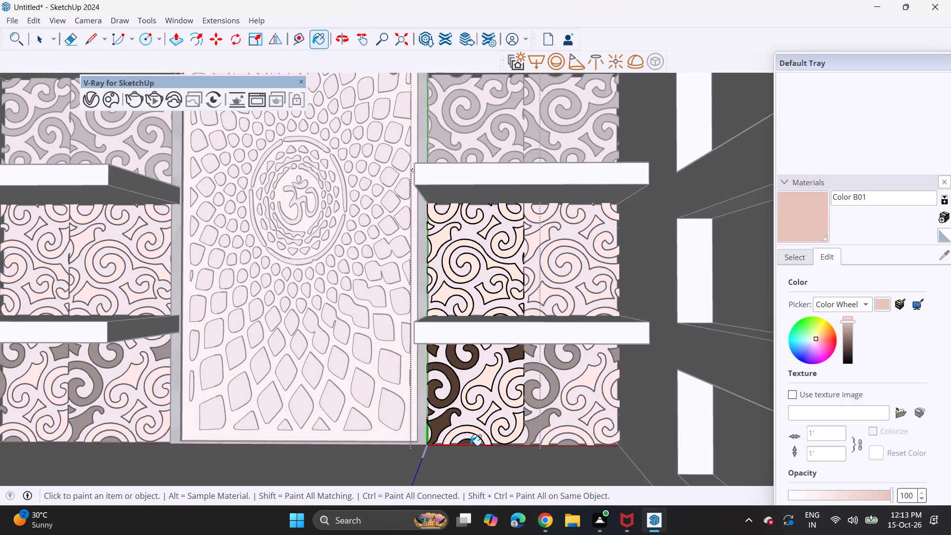
left_click(470, 442)
left_click(445, 427)
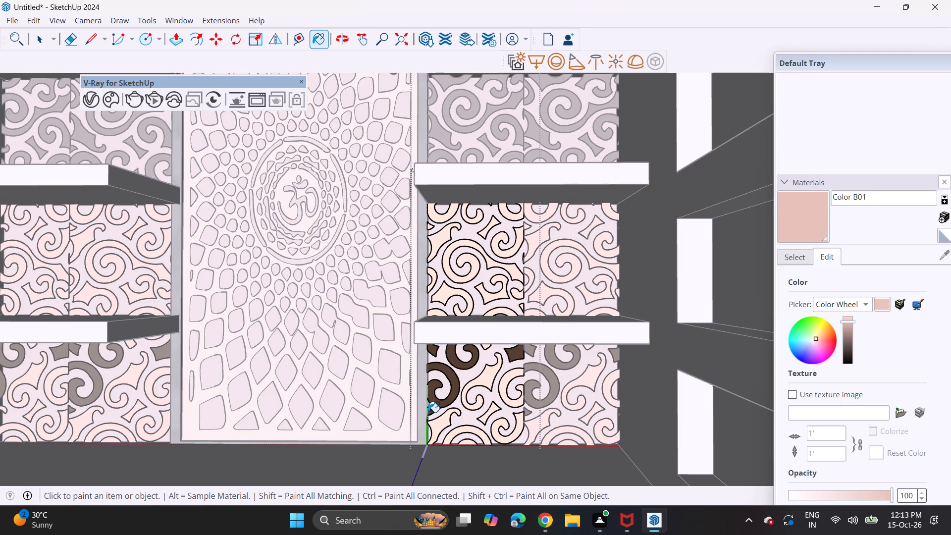
left_click(430, 410)
left_click(429, 411)
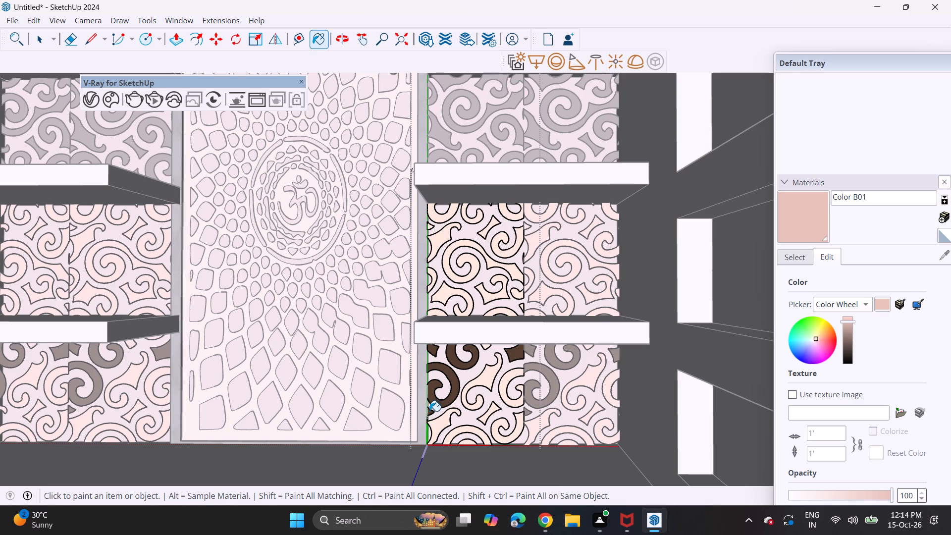
left_click(436, 402)
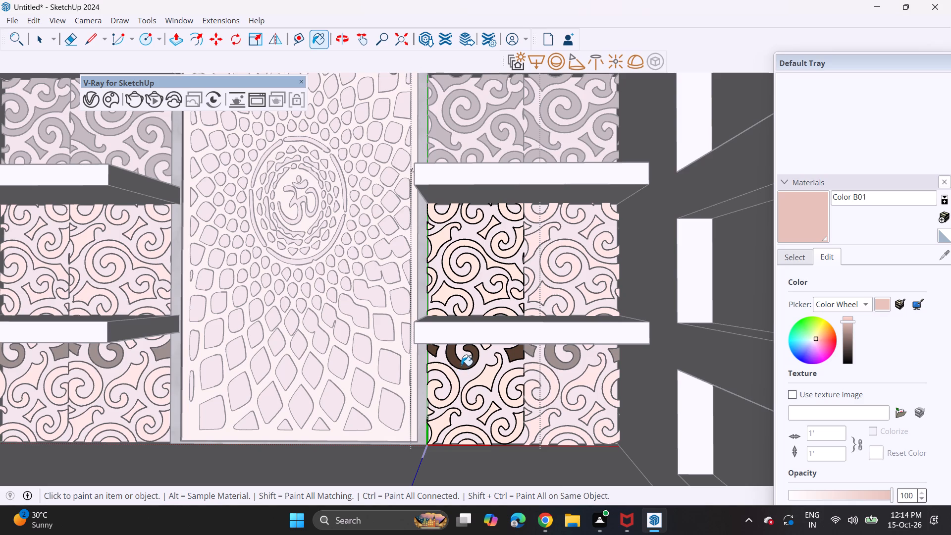
left_click(461, 366)
left_click(432, 349)
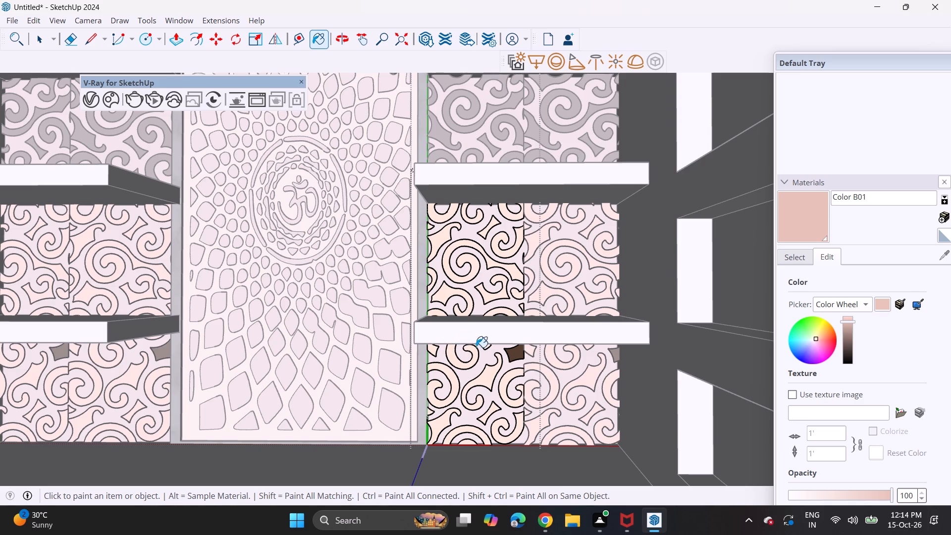
left_click(516, 354)
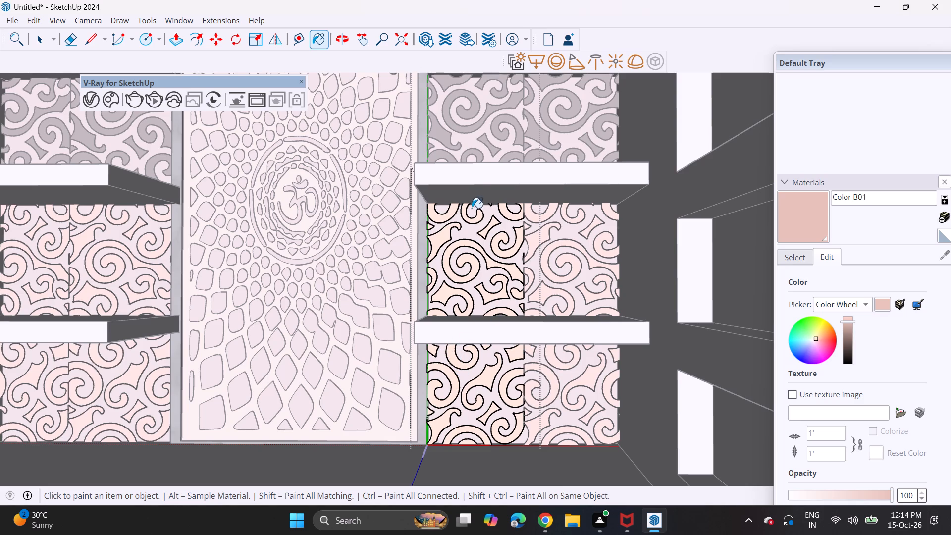
Try painting the scrolls in the bay above with Color B01, and leave editing of the lower scroll-pattern component.
scroll(493, 142, "up", 2)
middle_click_drag(493, 139, 514, 257)
left_click(505, 305)
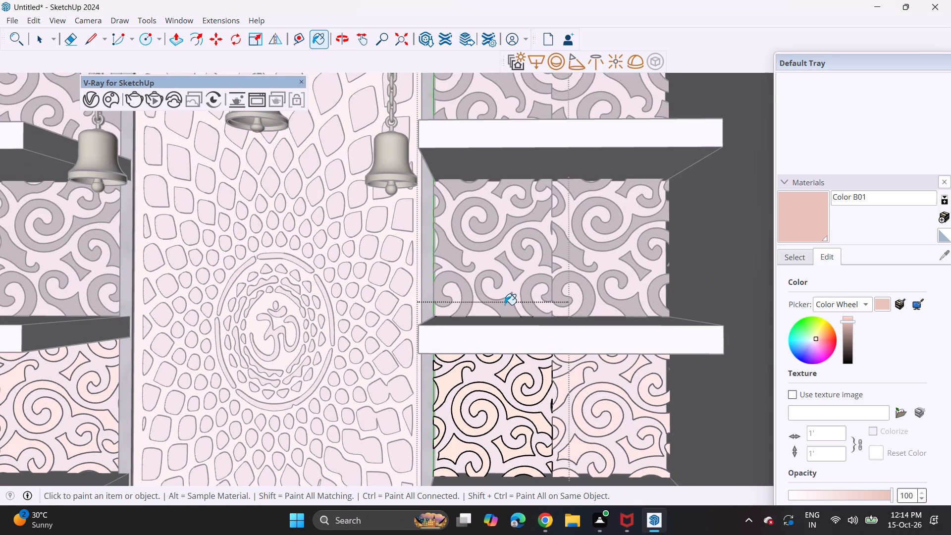
key("space")
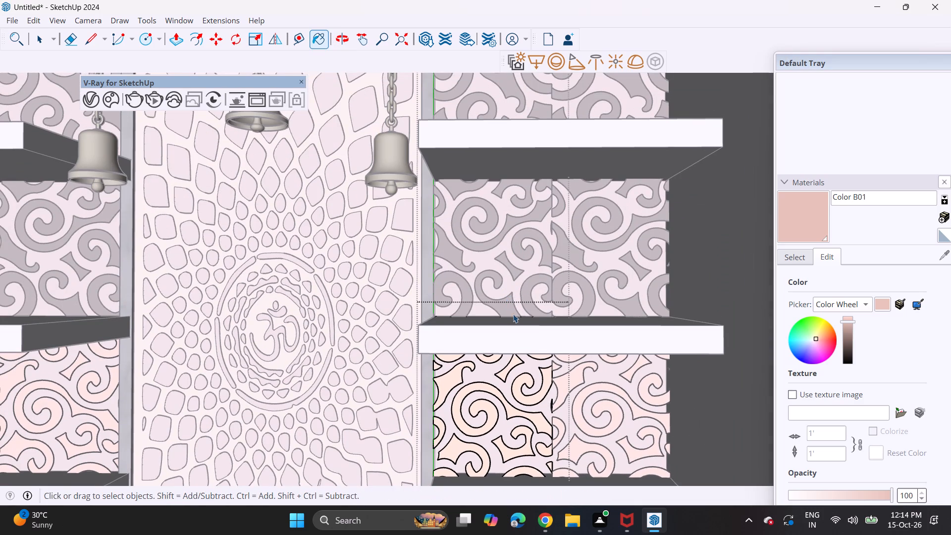
left_click(513, 316)
left_click(509, 305)
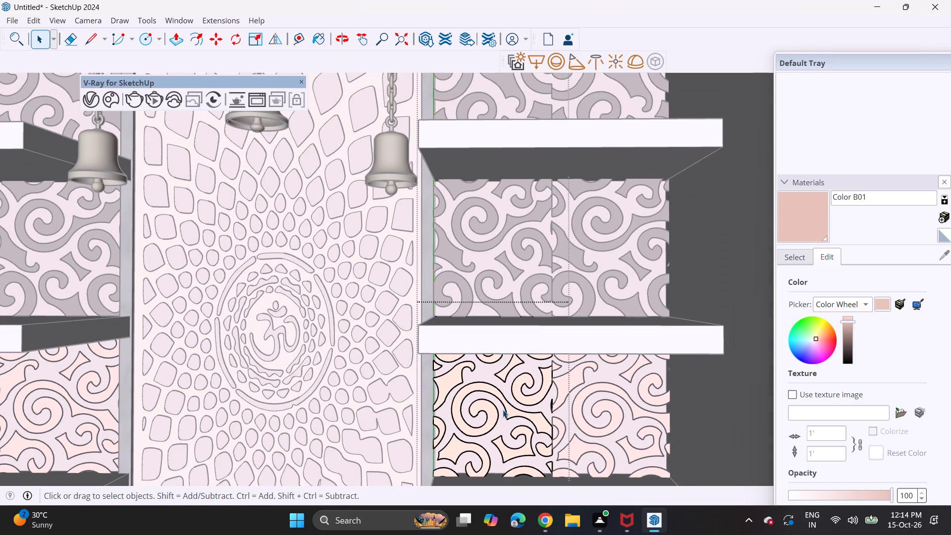
left_click(503, 410)
scroll(507, 370, "down", 8)
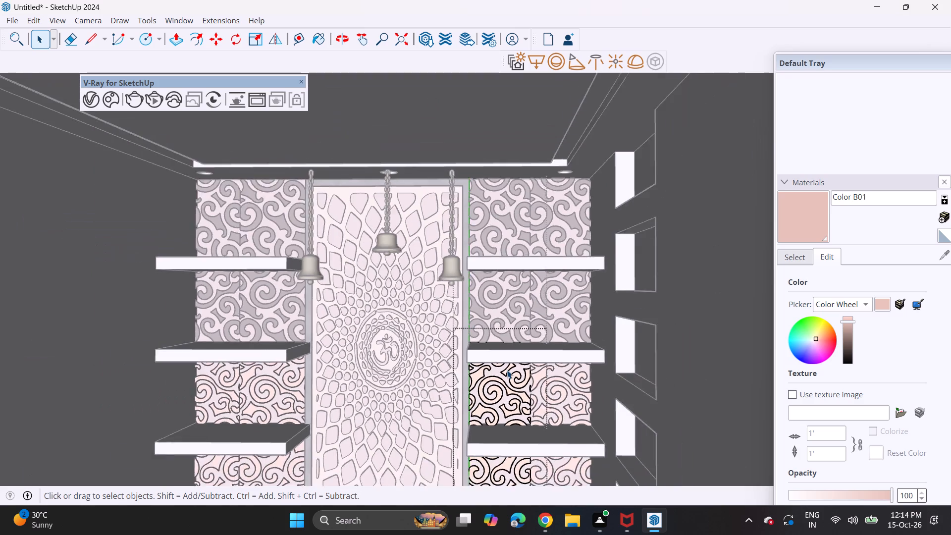
scroll(507, 370, "down", 11)
left_click(515, 267)
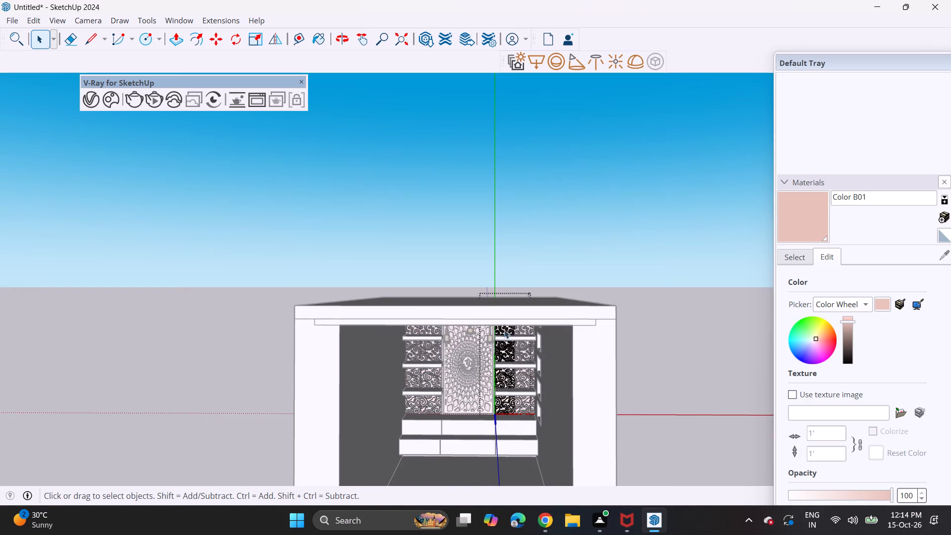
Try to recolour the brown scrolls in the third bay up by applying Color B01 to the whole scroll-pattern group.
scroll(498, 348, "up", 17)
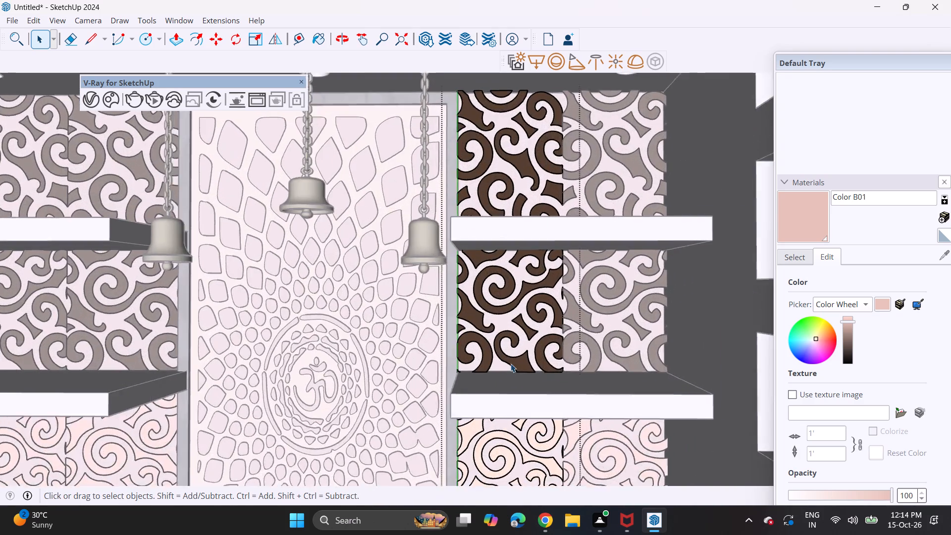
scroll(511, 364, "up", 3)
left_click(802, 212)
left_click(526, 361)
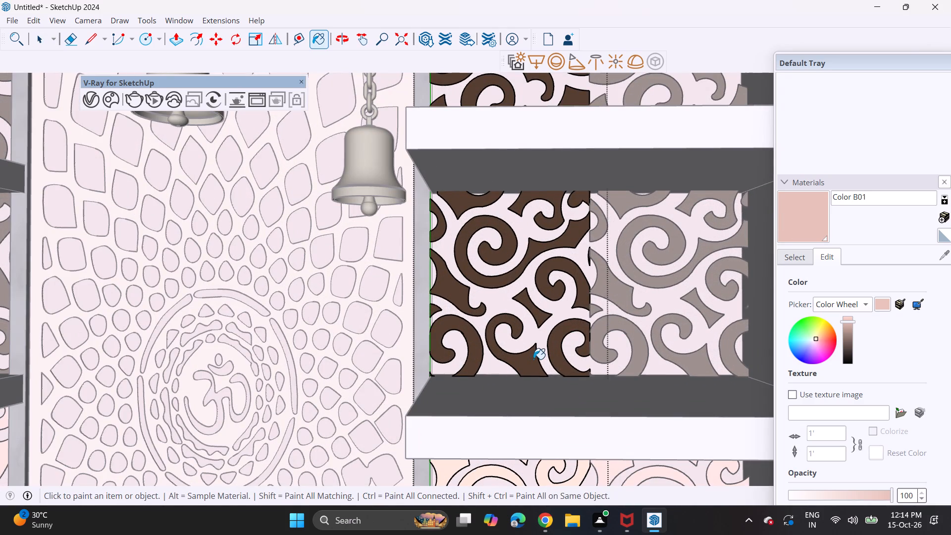
Convert the upper scroll-pattern group right of the Om panel into a component, keeping the default definition settings.
key("space")
left_click(533, 359)
right_click(533, 359)
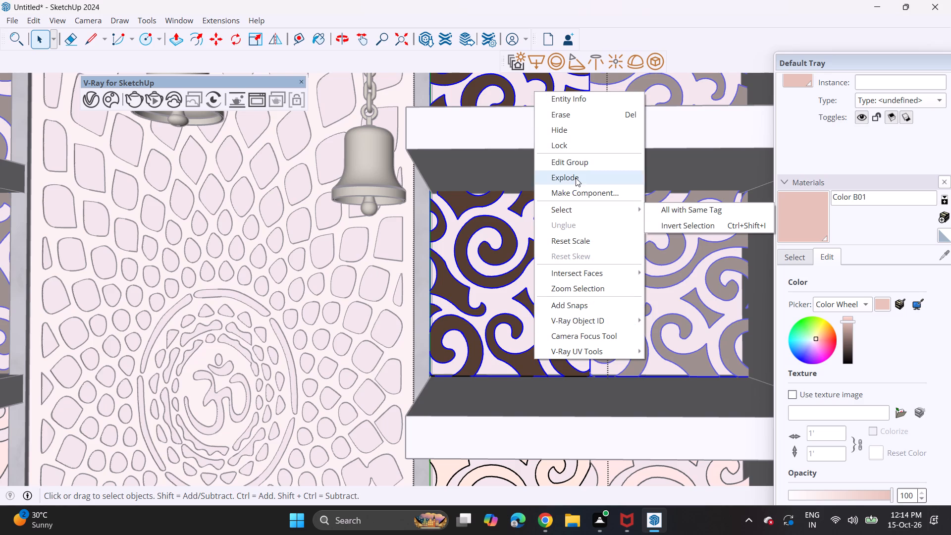
left_click(577, 193)
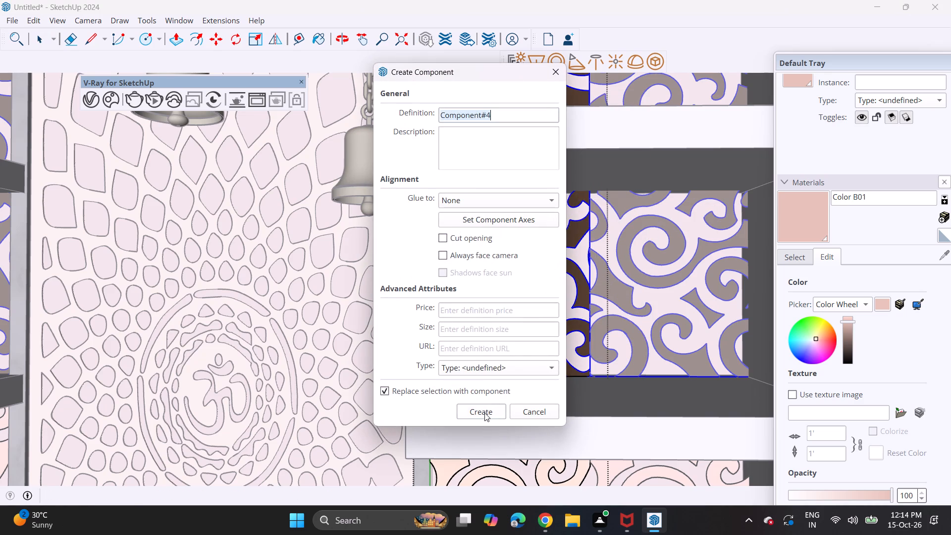
left_click(484, 413)
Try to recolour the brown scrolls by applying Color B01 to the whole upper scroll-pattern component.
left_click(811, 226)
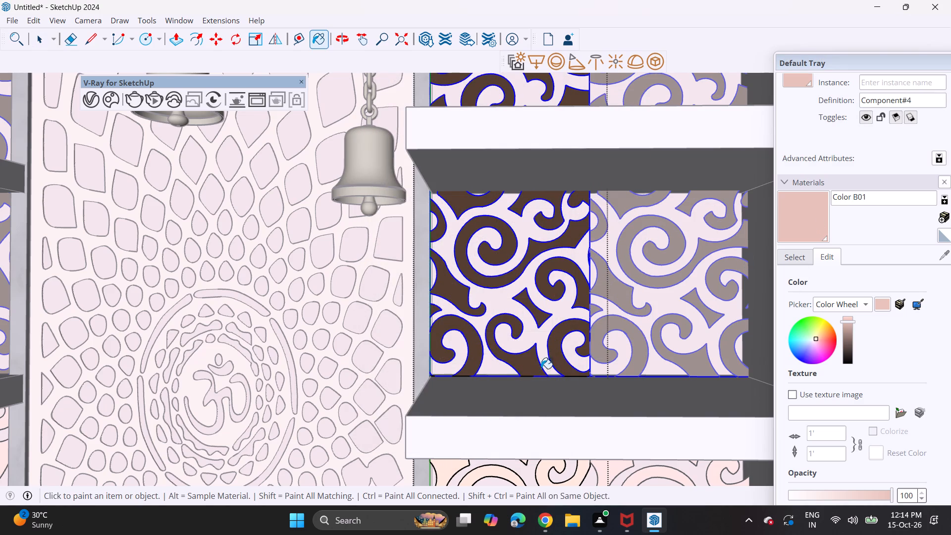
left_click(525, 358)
Open the upper scroll-pattern component for editing and paint the third bay's central spiral and upper-right scrolls with Color B01.
key("space")
left_click(530, 365)
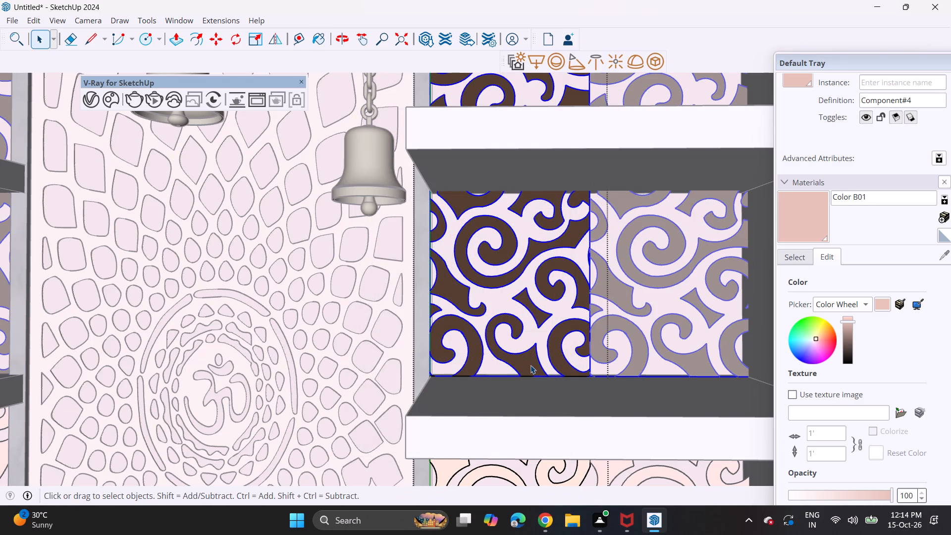
right_click(530, 365)
left_click(578, 77)
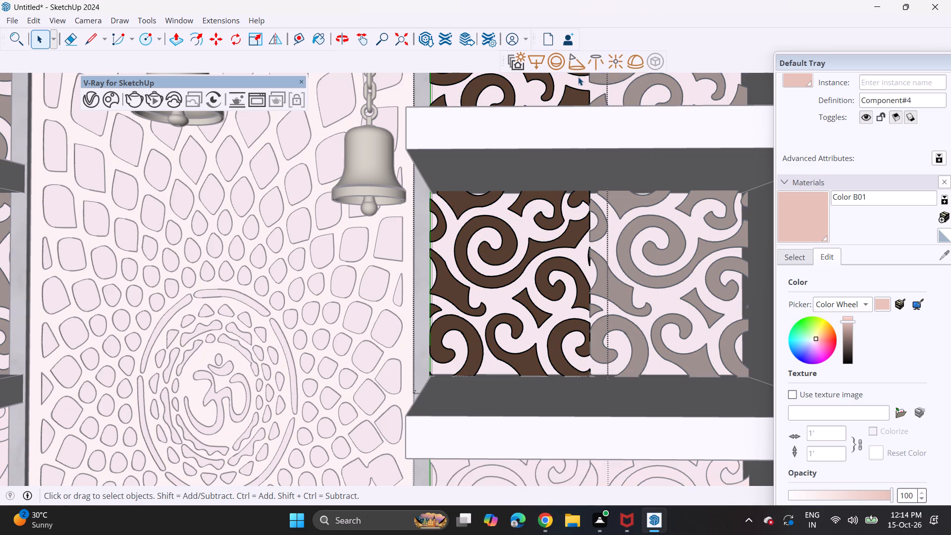
left_click(805, 214)
left_click(503, 243)
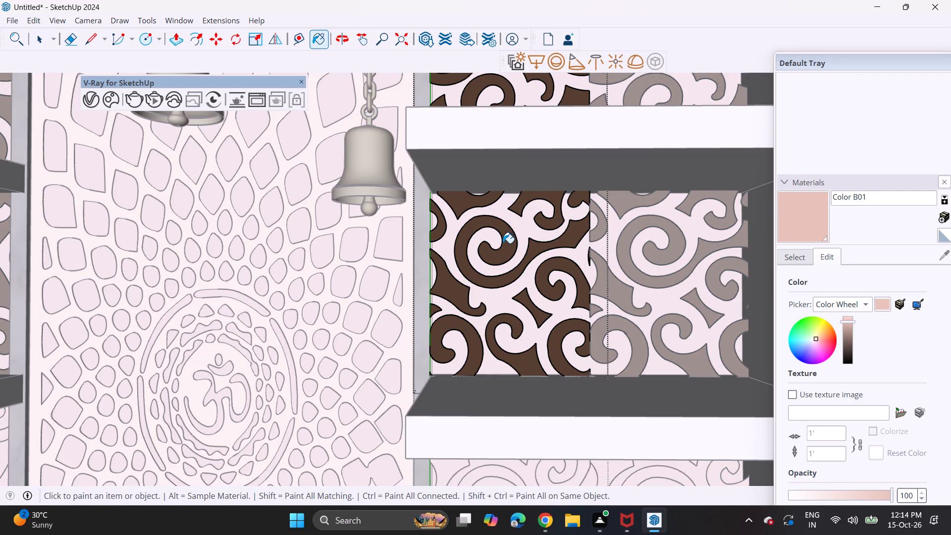
left_click(503, 243)
left_click(506, 250)
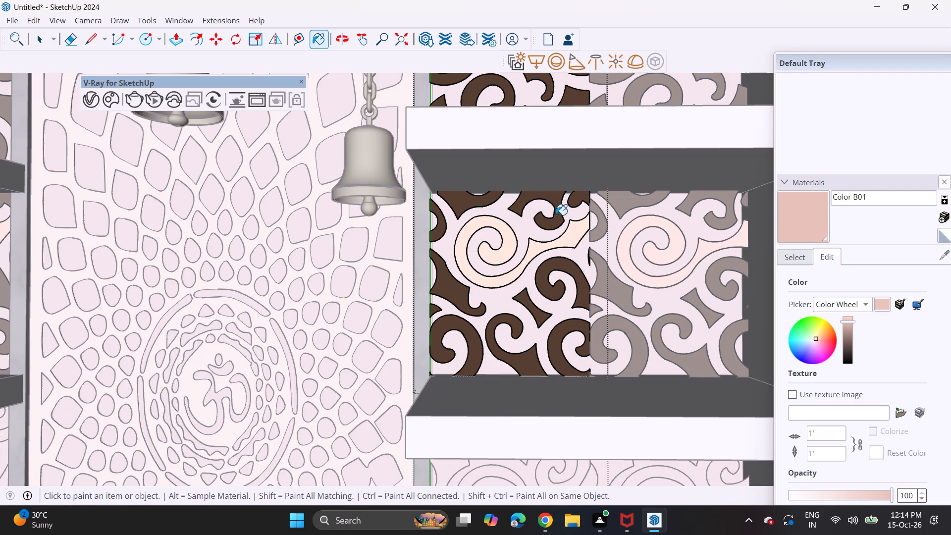
left_click(556, 197)
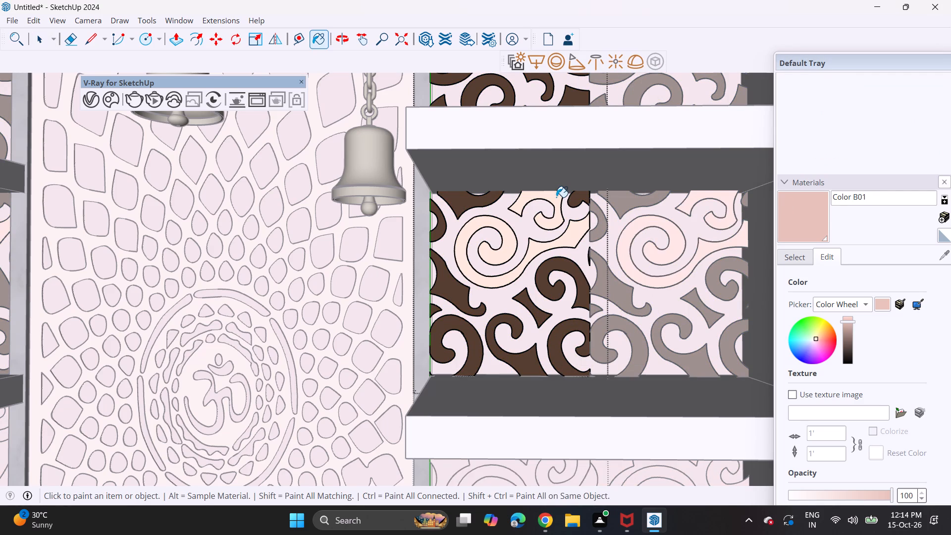
left_click(576, 200)
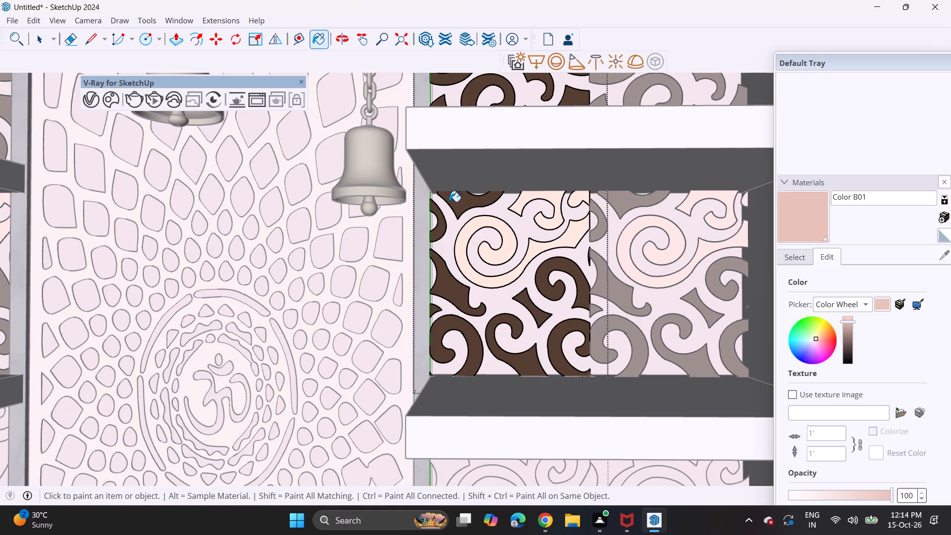
Paint the third bay's remaining left-side and lower scrolls, plus the thin sliver at the pattern seam, with Color B01.
left_click(449, 202)
left_click(443, 224)
left_click(447, 285)
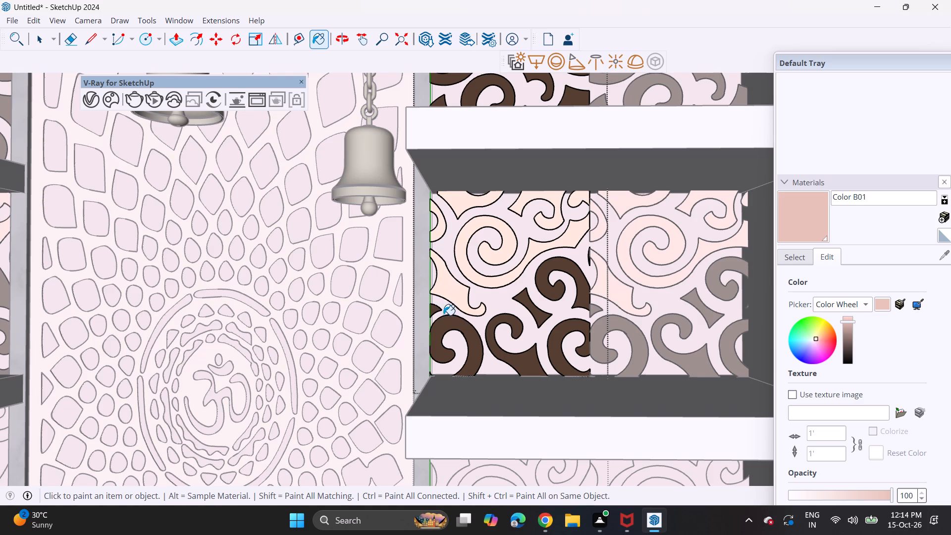
left_click(442, 321)
left_click(435, 308)
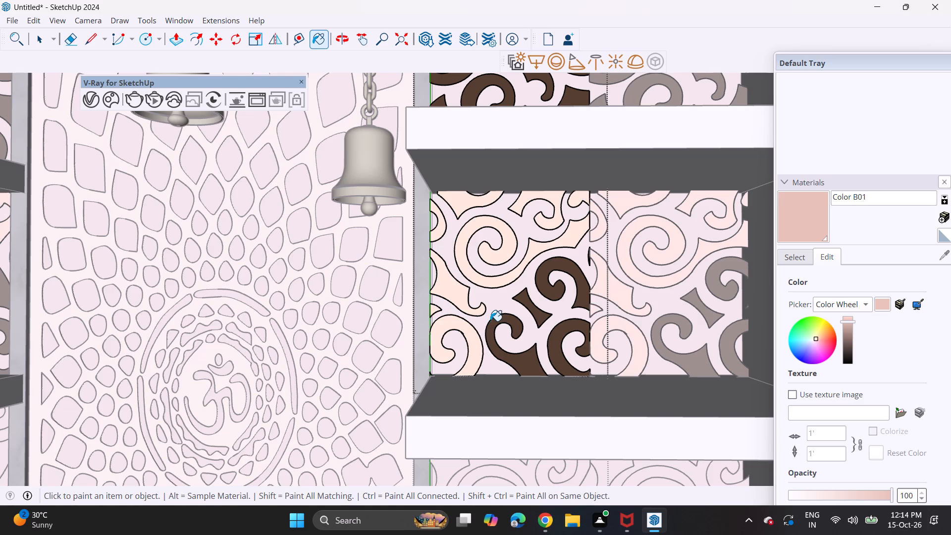
left_click(491, 324)
left_click(532, 308)
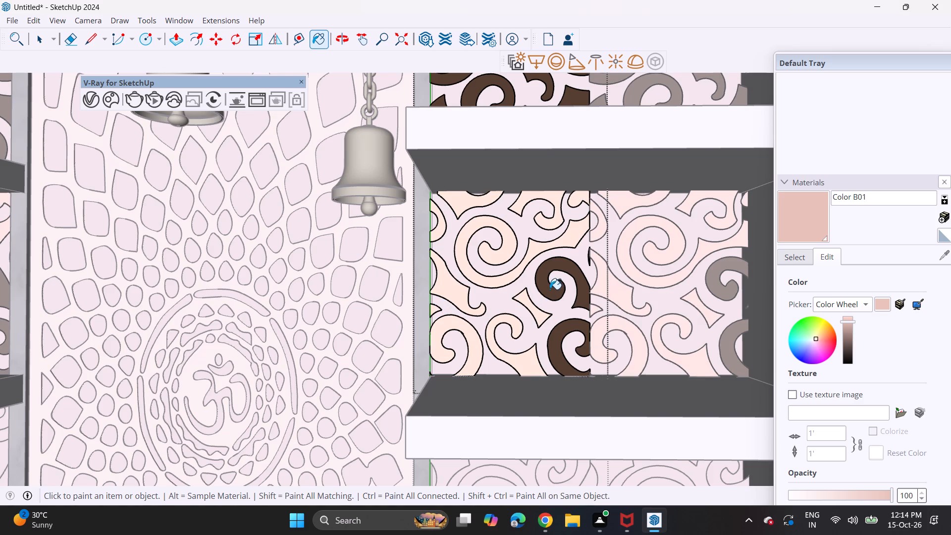
left_click(550, 289)
left_click(557, 337)
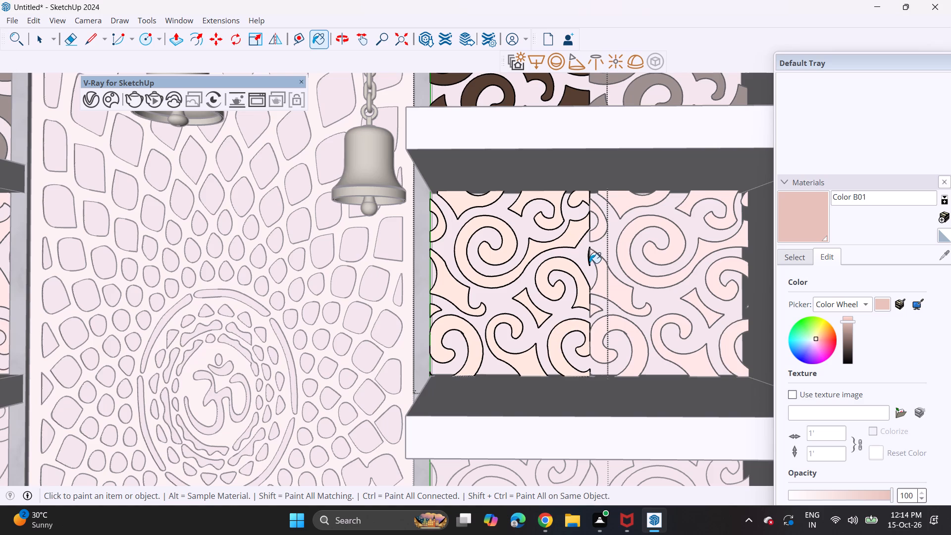
scroll(589, 263, "up", 18)
left_click(592, 230)
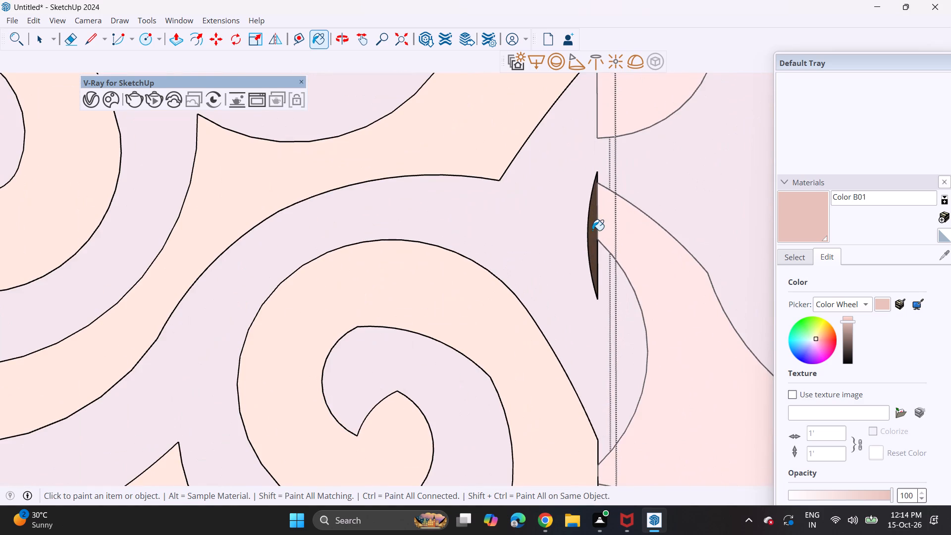
Paint the scrolls and diamond motifs in the lower part of the top bay with Color B01.
scroll(587, 230, "down", 11)
scroll(587, 232, "down", 11)
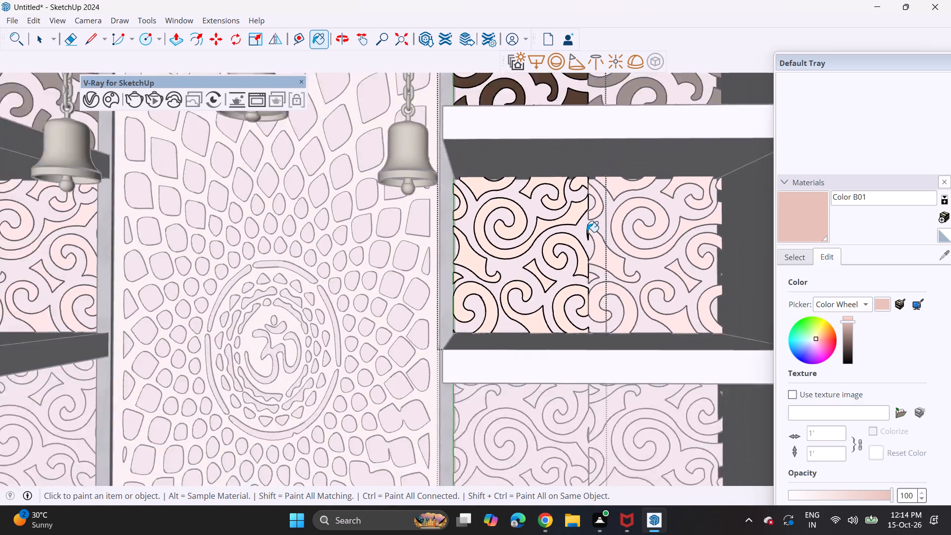
scroll(587, 232, "down", 6)
scroll(585, 148, "up", 3)
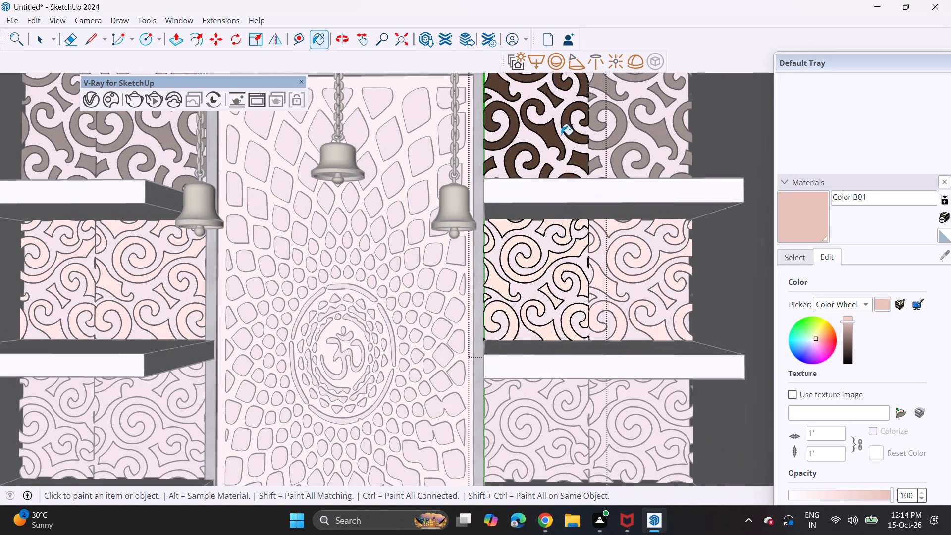
middle_click_drag(561, 135, 560, 184)
scroll(559, 181, "up", 5)
left_click(568, 166)
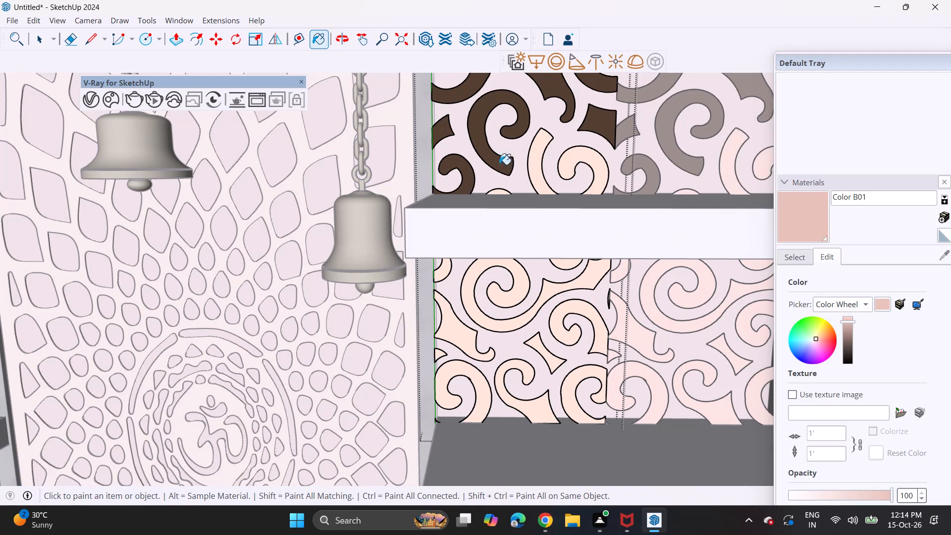
left_click(489, 161)
left_click(470, 178)
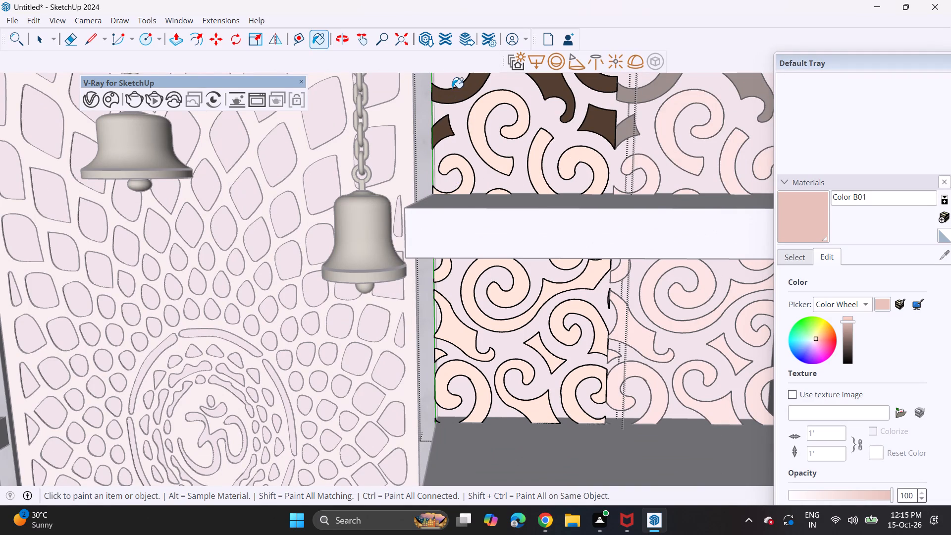
left_click(441, 130)
left_click(456, 98)
left_click(555, 82)
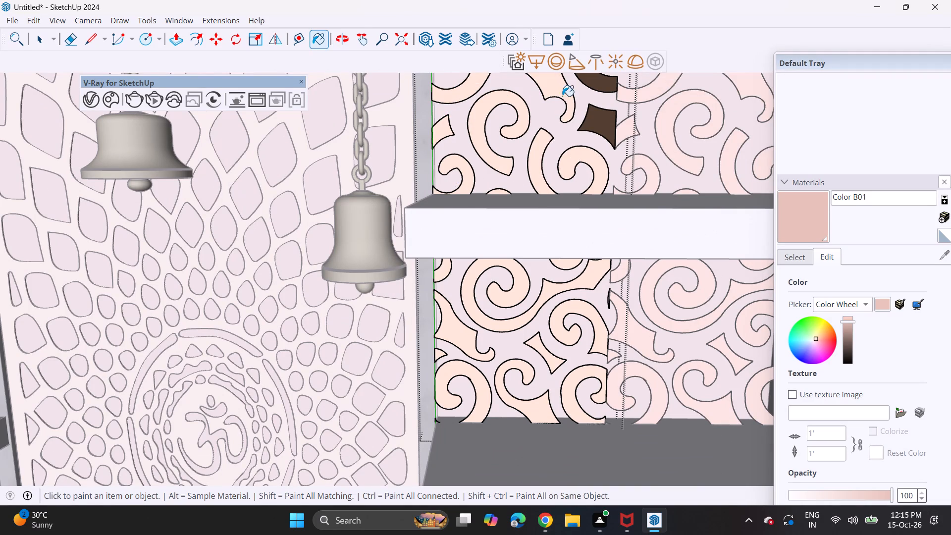
left_click(589, 117)
Paint the remaining brown spirals, diamond and edge fragments in the upper part of the top bay with Color B01.
scroll(582, 132, "down", 3)
middle_click_drag(576, 114, 573, 146, "shift")
scroll(603, 283, "up", 9)
scroll(602, 303, "down", 12)
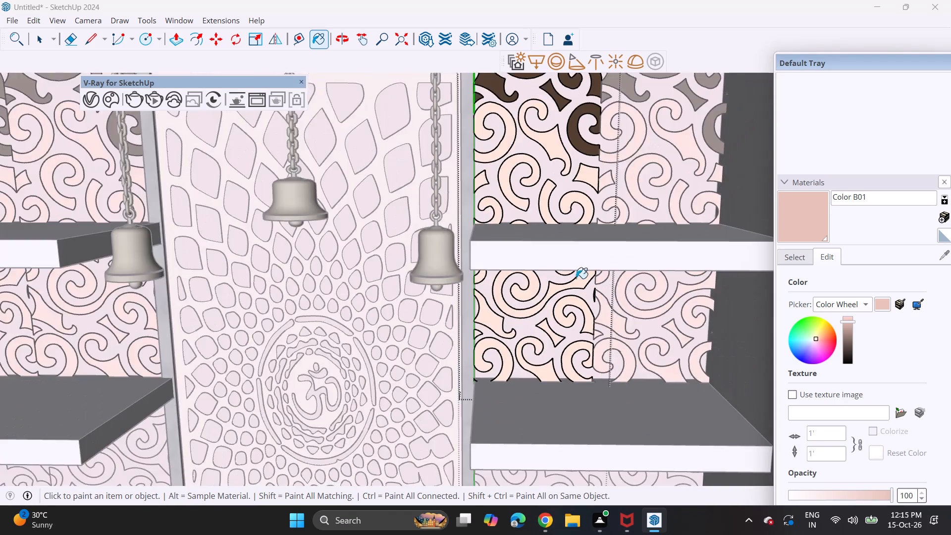
scroll(576, 278, "down", 3)
middle_click_drag(558, 206, 549, 248, "shift")
scroll(561, 204, "up", 9)
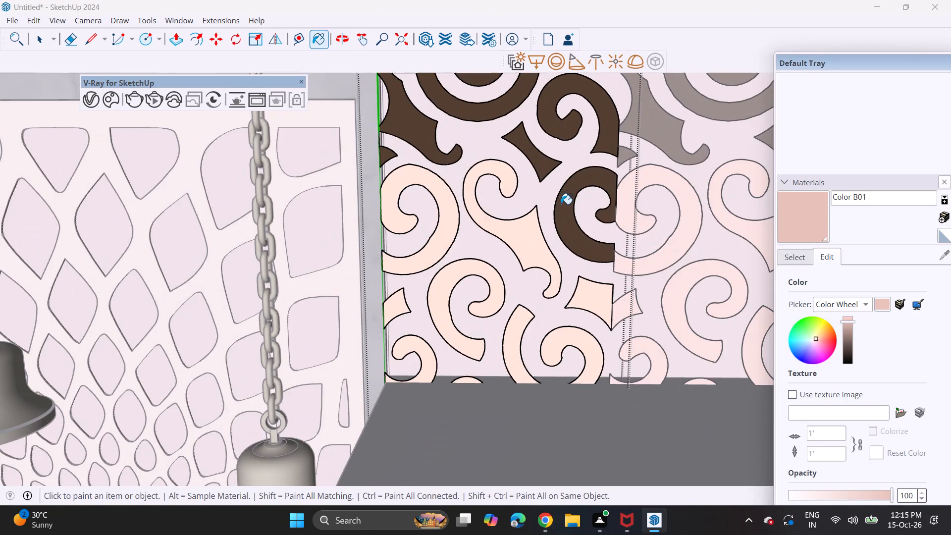
left_click(561, 204)
left_click(546, 164)
left_click(609, 116)
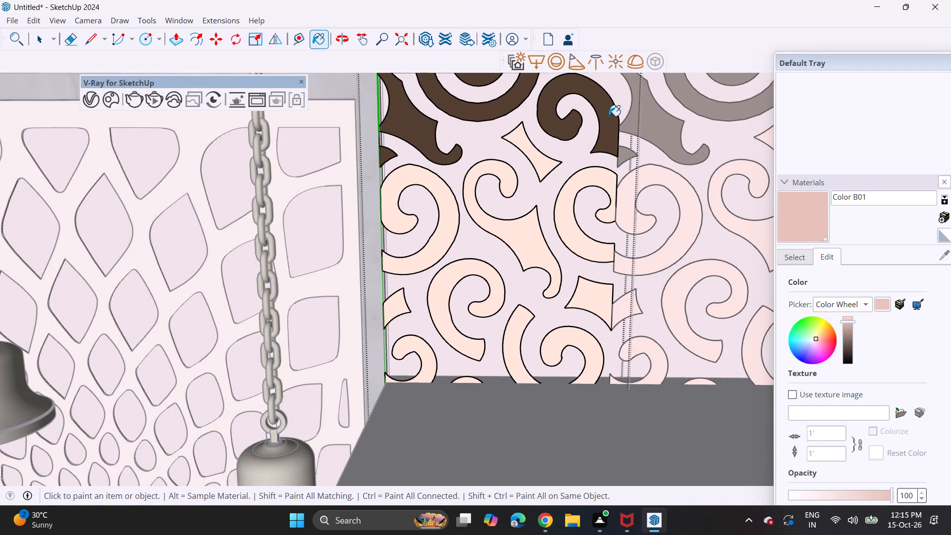
left_click(516, 101)
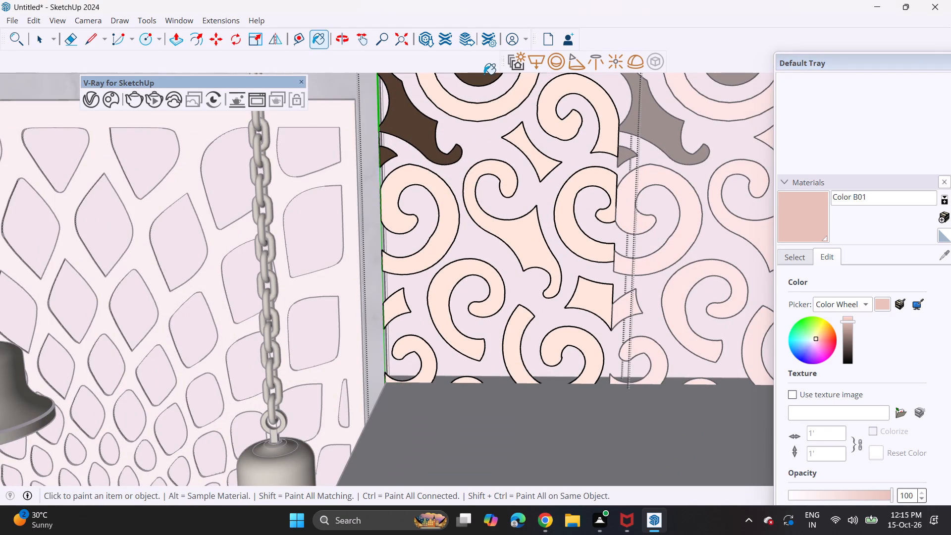
left_click(484, 80)
left_click(419, 136)
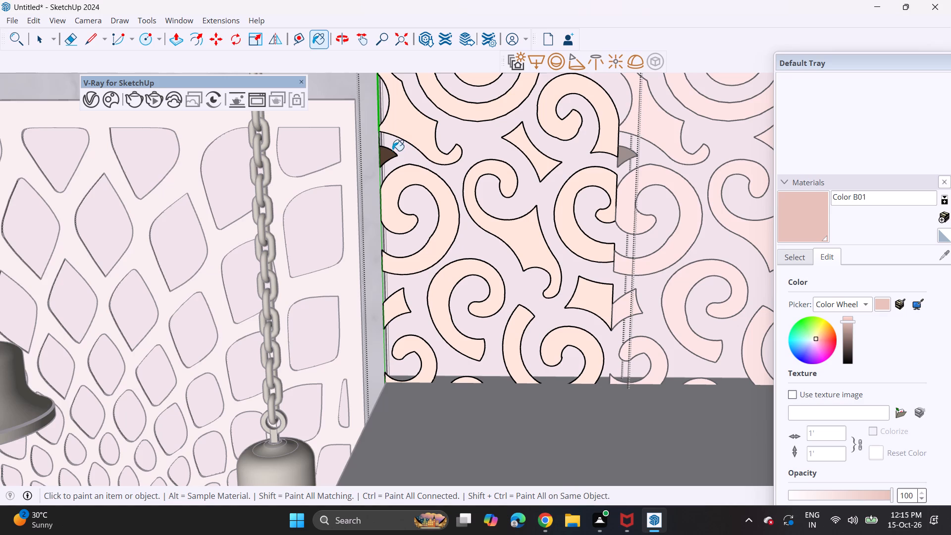
left_click(391, 152)
Finish editing the upper scroll-pattern component and clear the selection.
scroll(415, 158, "down", 3)
middle_click_drag(430, 188, 437, 172)
scroll(438, 168, "down", 14)
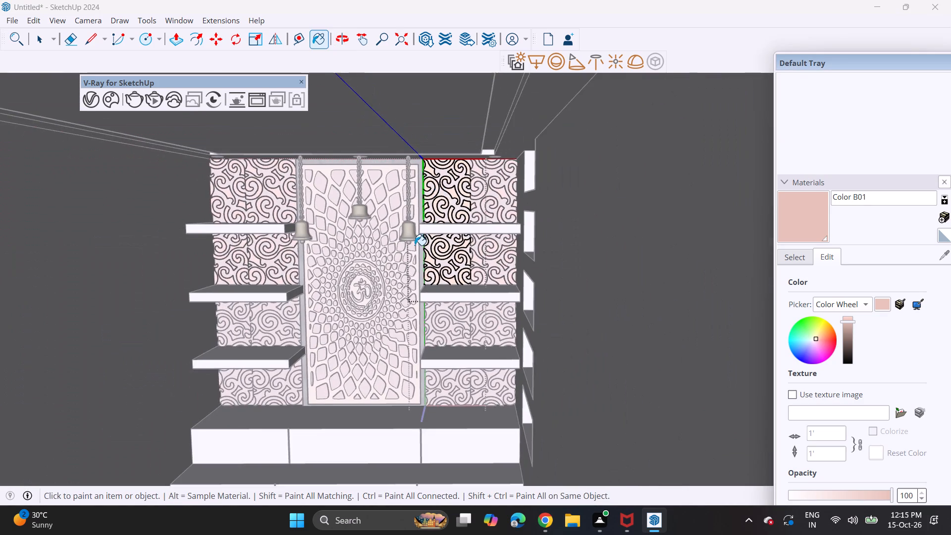
scroll(415, 245, "down", 6)
middle_click_drag(320, 342, 413, 323, "shift")
scroll(392, 315, "down", 2)
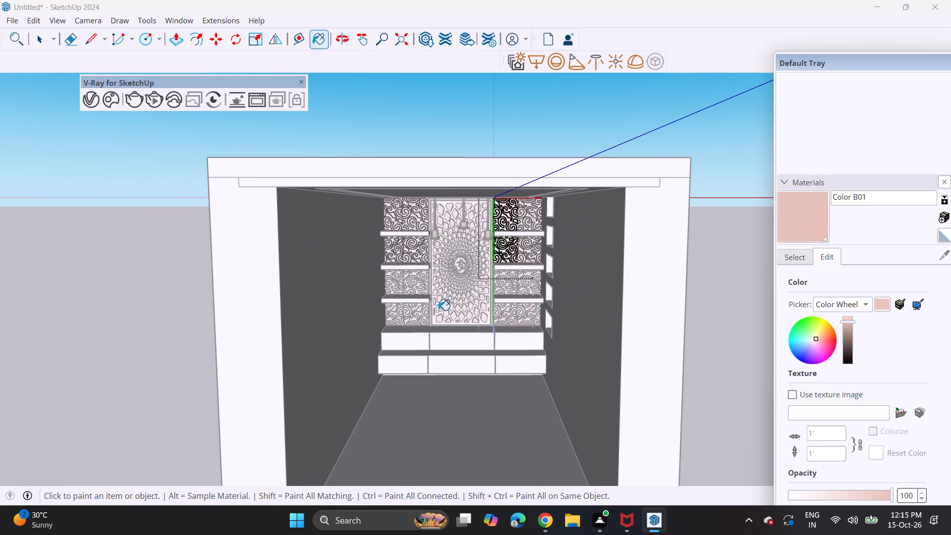
key("space")
left_click(713, 304)
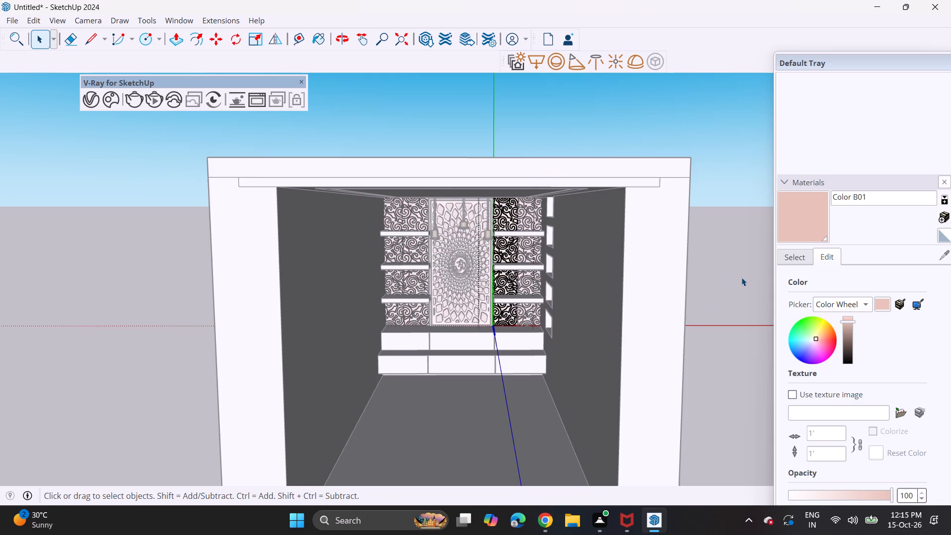
left_click(741, 277)
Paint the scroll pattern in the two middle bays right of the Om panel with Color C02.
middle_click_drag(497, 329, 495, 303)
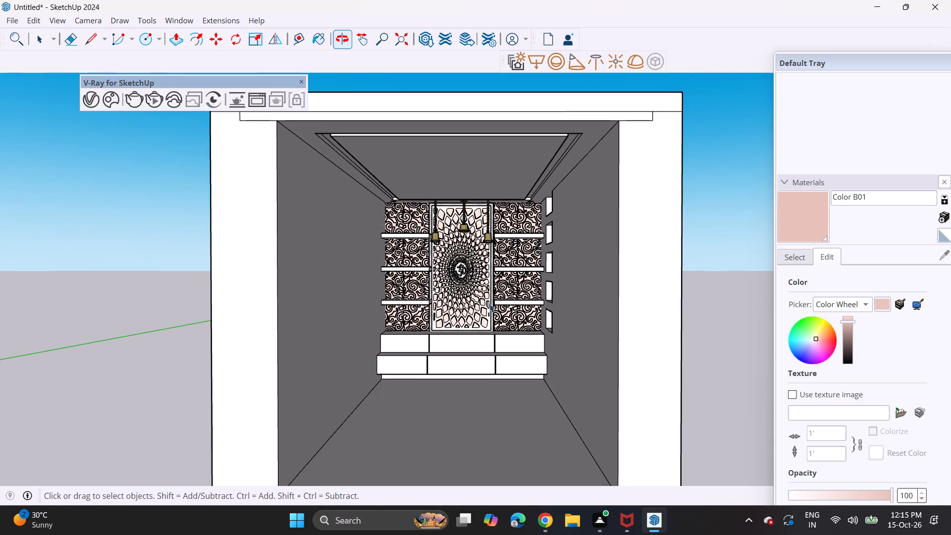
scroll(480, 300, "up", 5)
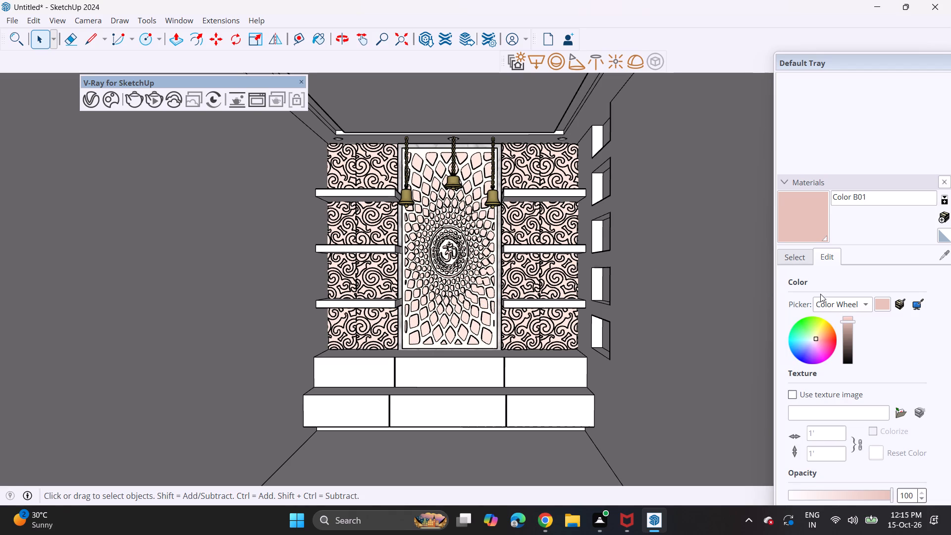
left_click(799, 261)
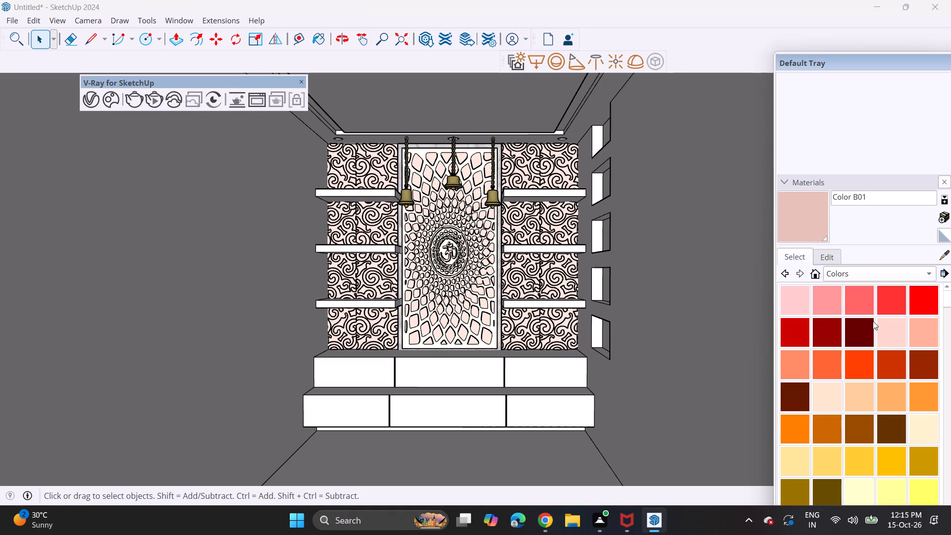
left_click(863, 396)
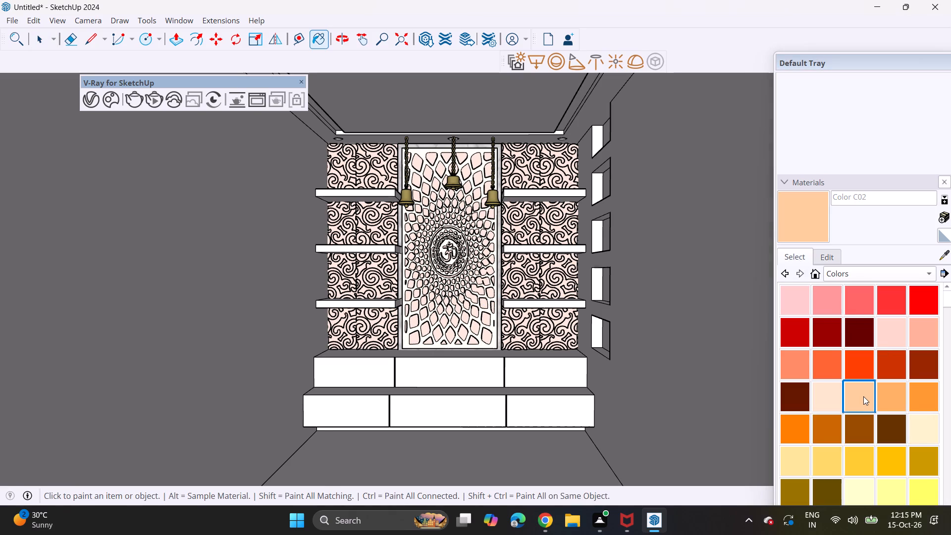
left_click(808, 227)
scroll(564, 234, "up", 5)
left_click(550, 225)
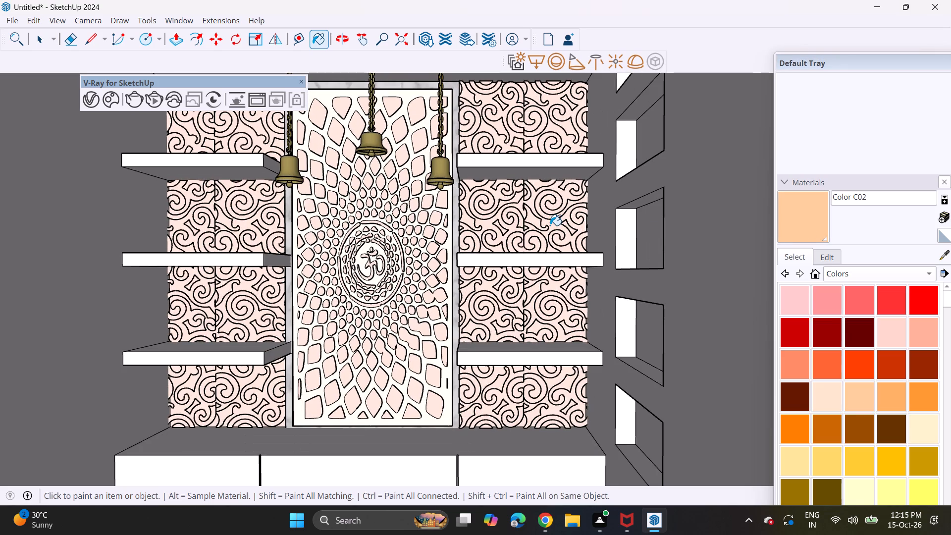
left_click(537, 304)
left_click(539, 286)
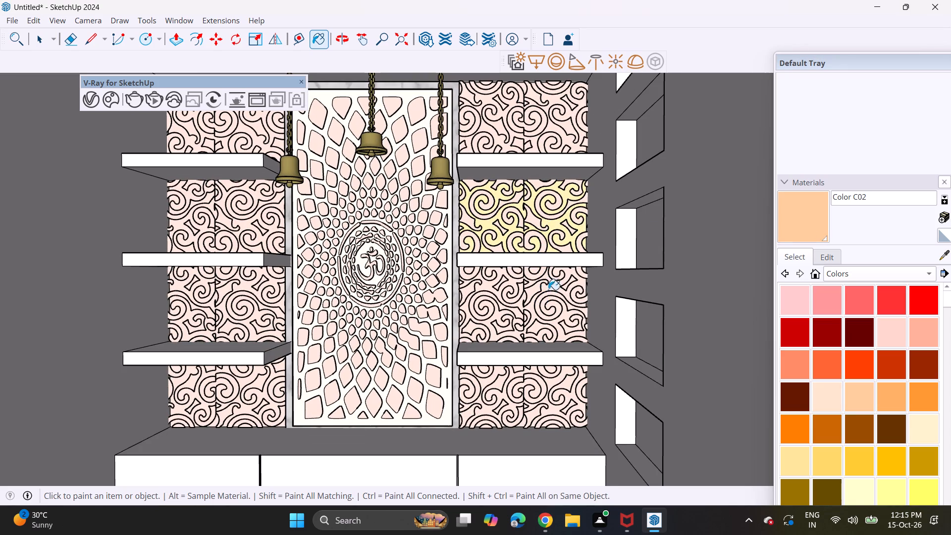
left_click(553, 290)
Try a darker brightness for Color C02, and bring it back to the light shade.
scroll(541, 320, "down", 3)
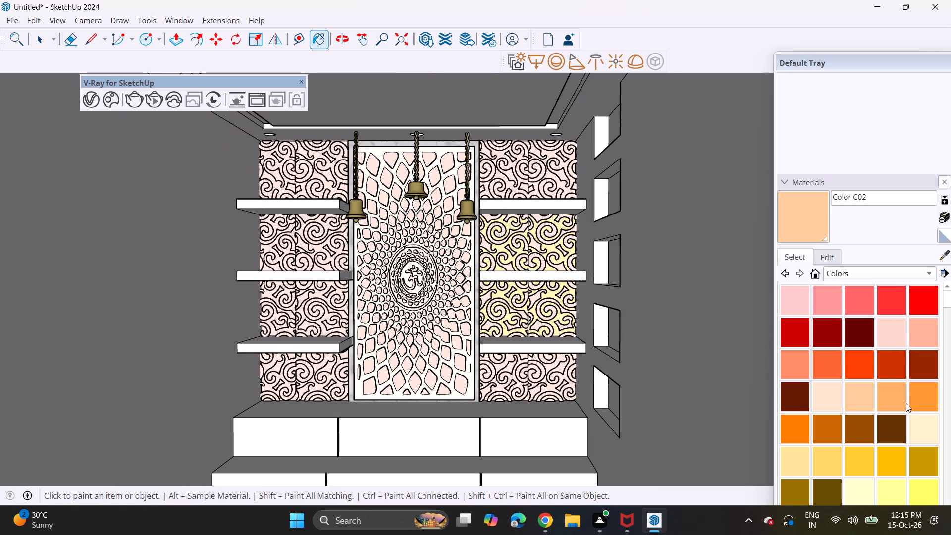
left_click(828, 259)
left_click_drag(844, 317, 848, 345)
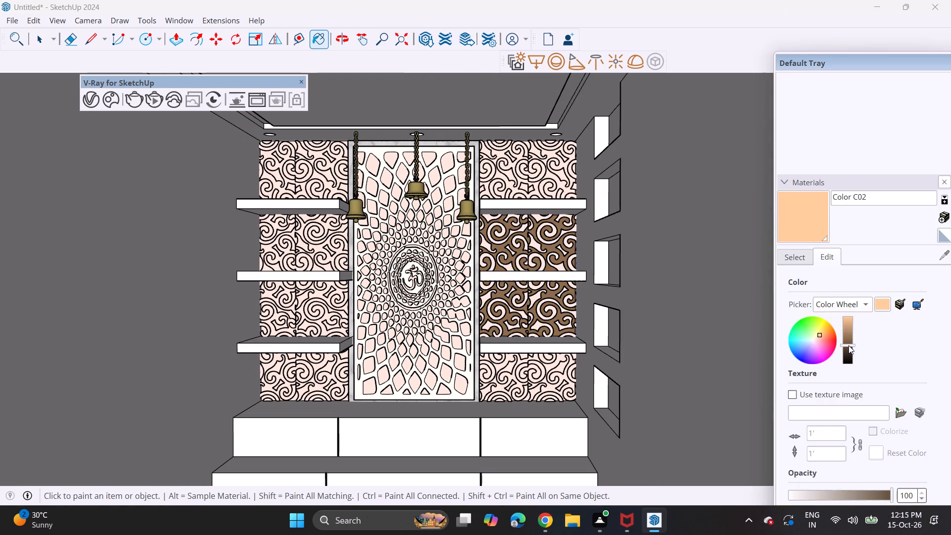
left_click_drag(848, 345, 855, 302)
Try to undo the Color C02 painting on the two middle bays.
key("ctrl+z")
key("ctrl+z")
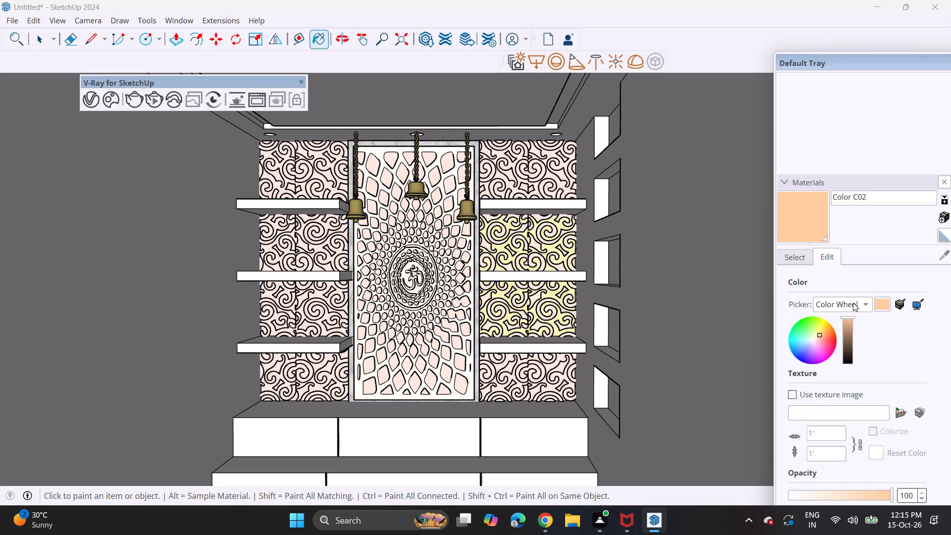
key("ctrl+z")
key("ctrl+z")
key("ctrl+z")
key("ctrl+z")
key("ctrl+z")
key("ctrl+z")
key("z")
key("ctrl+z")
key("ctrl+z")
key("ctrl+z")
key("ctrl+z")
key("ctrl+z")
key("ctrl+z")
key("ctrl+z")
Sample Color B01 from the top bay's pattern and repaint the two middle bays right of the Om panel with it.
left_click(808, 259)
left_click(942, 258)
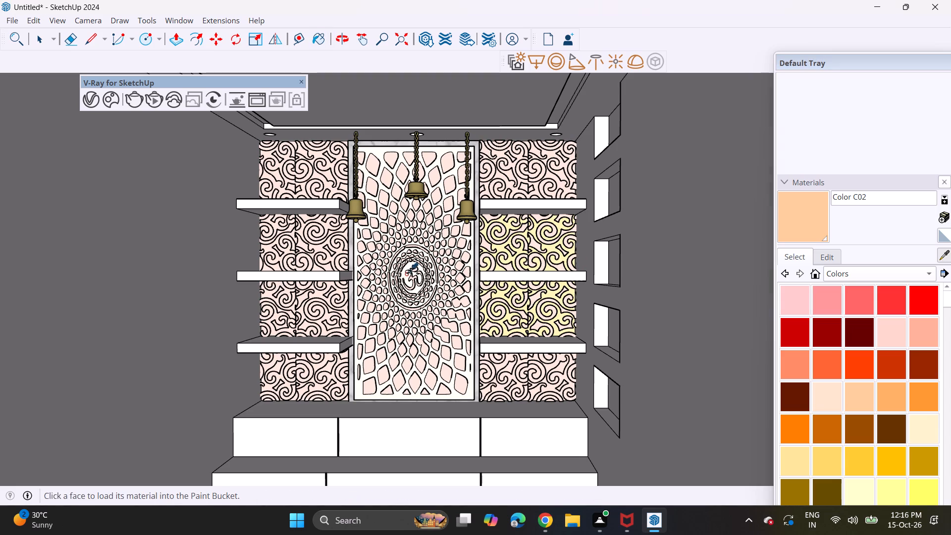
scroll(476, 209, "up", 10)
left_click(494, 161)
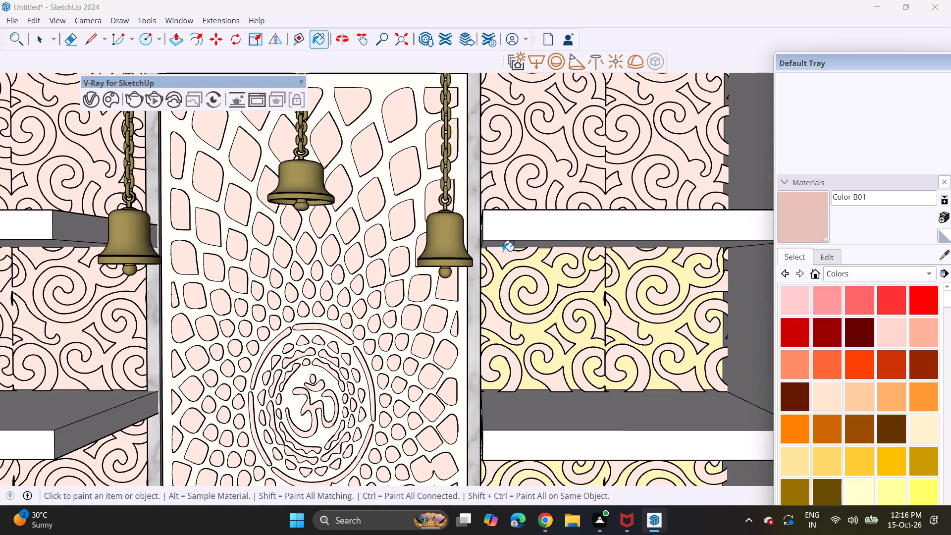
left_click(507, 270)
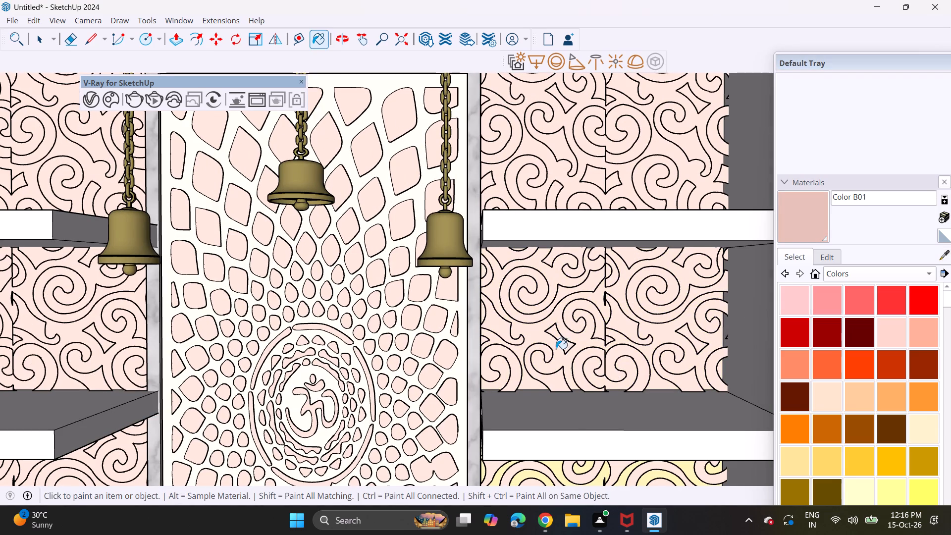
left_click(560, 478)
scroll(560, 478, "down", 6)
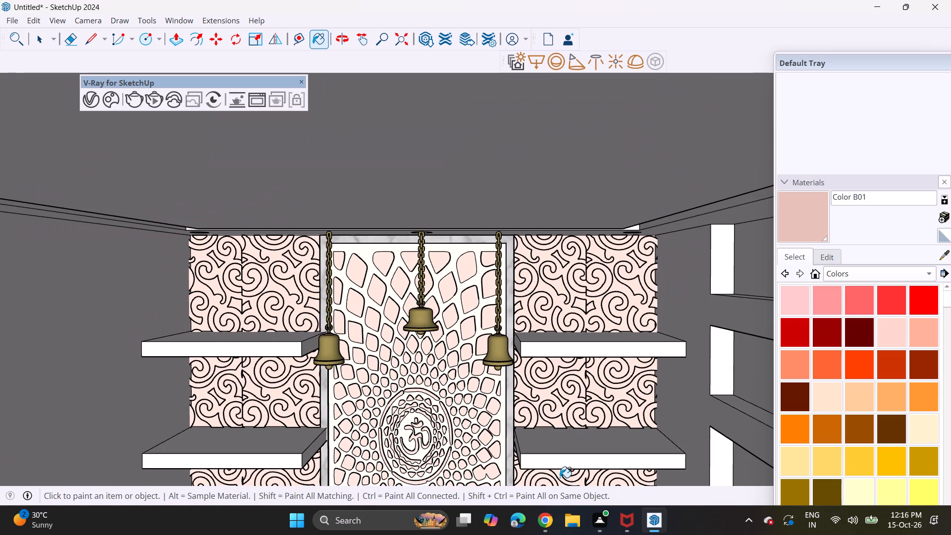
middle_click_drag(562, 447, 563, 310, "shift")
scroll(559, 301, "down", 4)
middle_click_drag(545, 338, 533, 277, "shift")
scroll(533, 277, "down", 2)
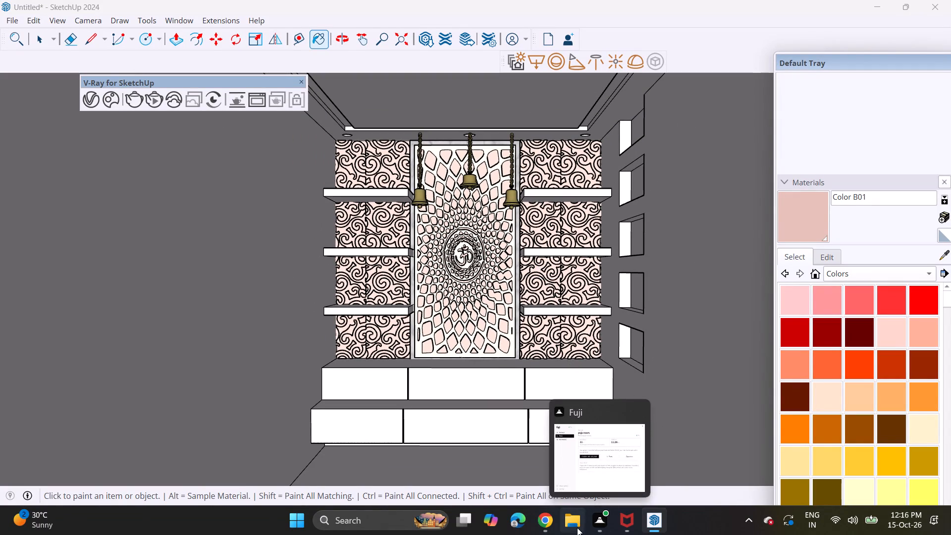
Switch to the 3D Warehouse page in Chrome and download the Sliding jali Door partition model from the POOJA ROOM results.
left_click(550, 525)
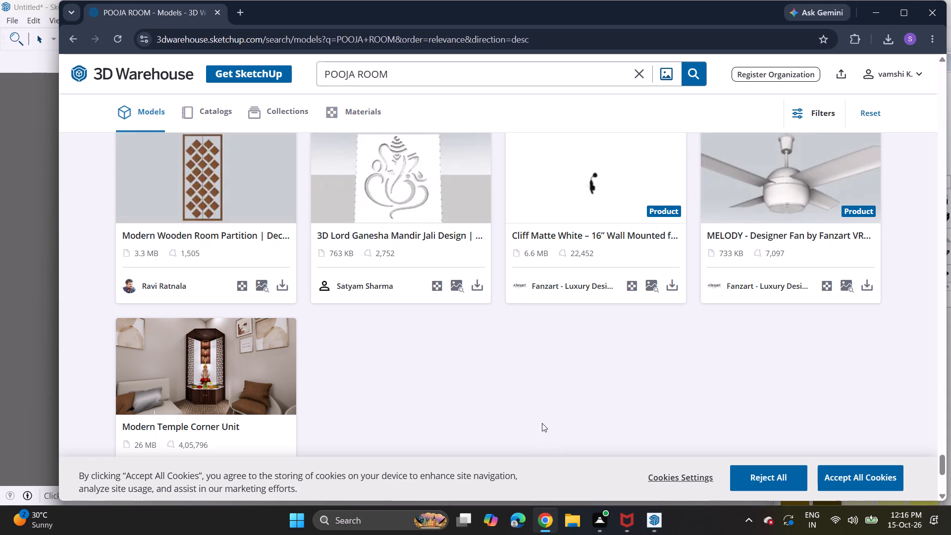
scroll(520, 312, "up", 3)
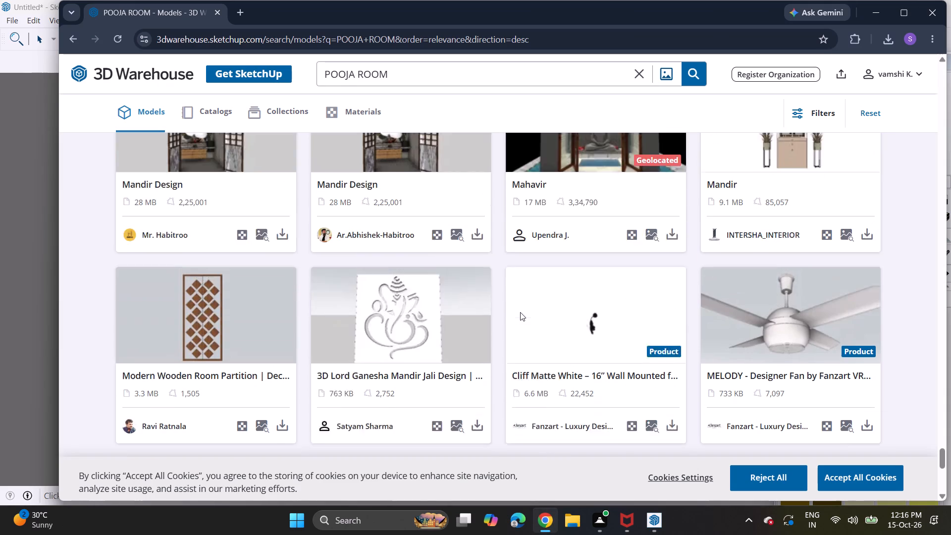
scroll(520, 312, "up", 4)
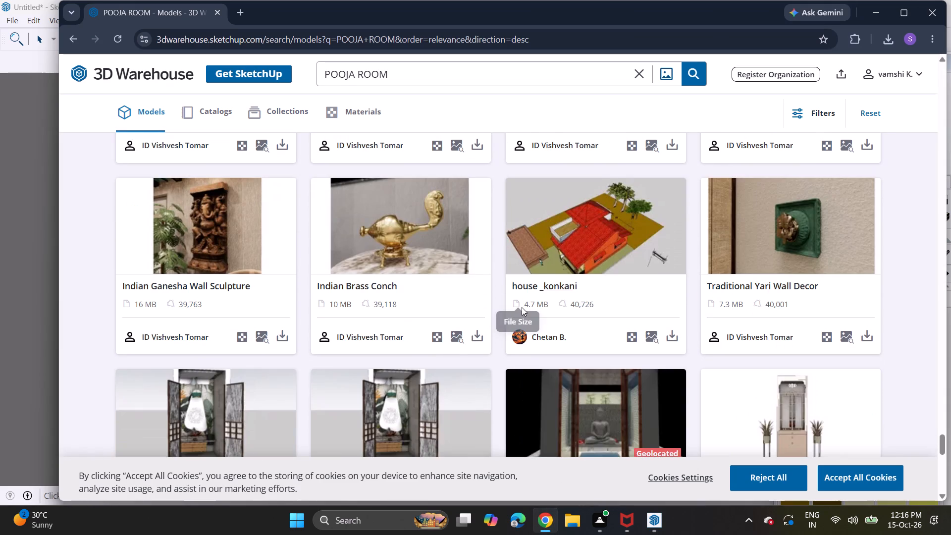
scroll(522, 307, "up", 6)
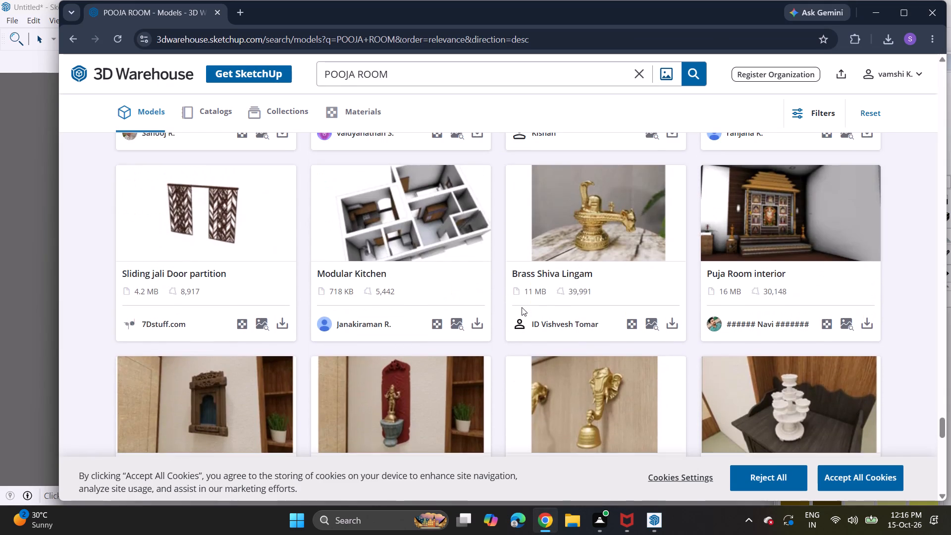
scroll(522, 307, "up", 3)
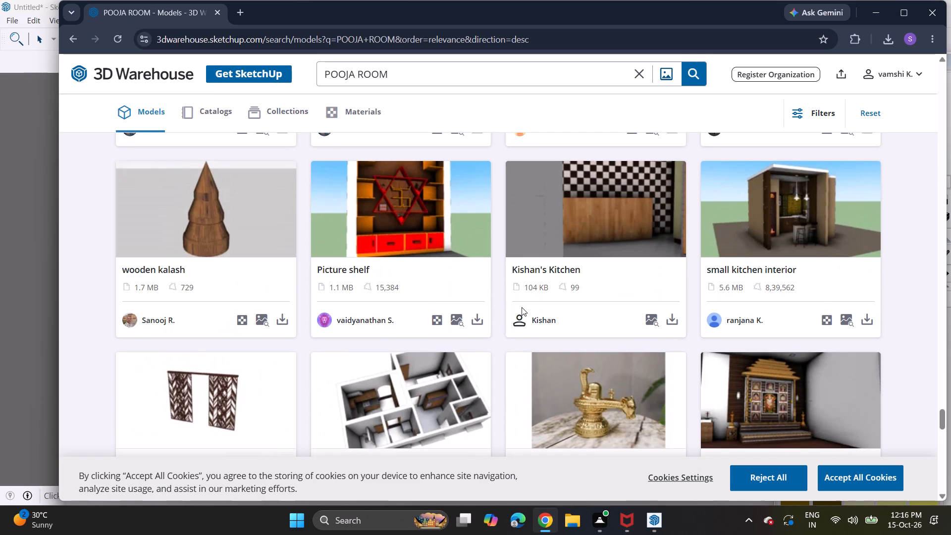
scroll(522, 307, "up", 2)
scroll(537, 314, "down", 4)
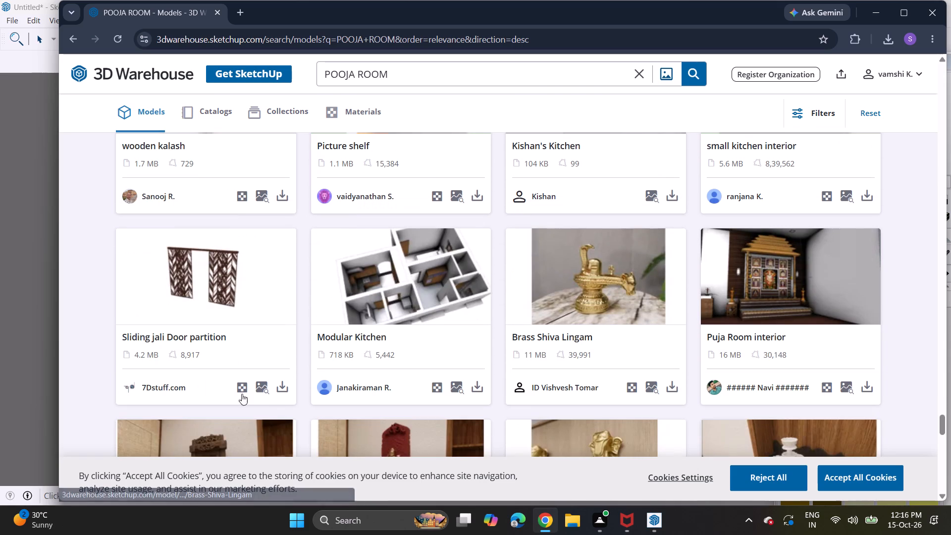
left_click(278, 390)
left_click(333, 276)
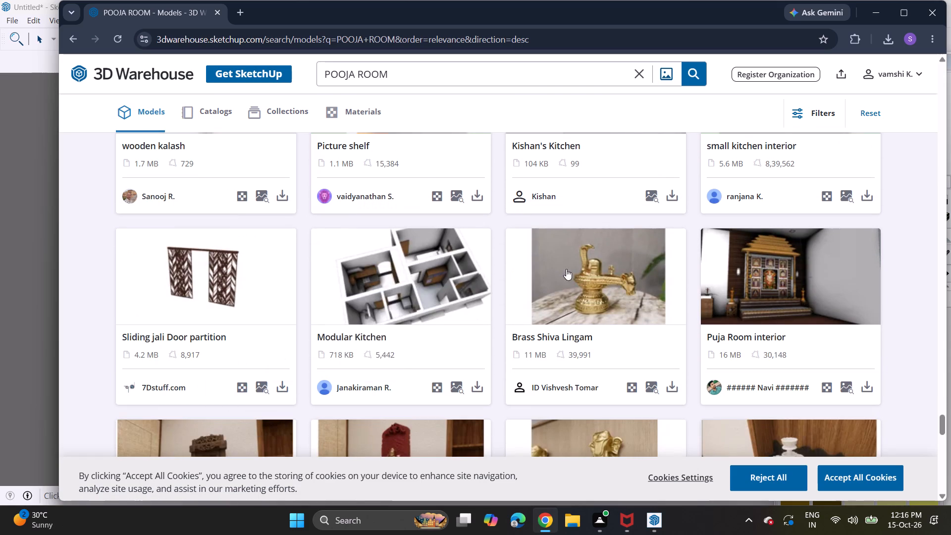
Look back through the POOJA ROOM model results for further items suited to the puja room.
scroll(607, 264, "up", 9)
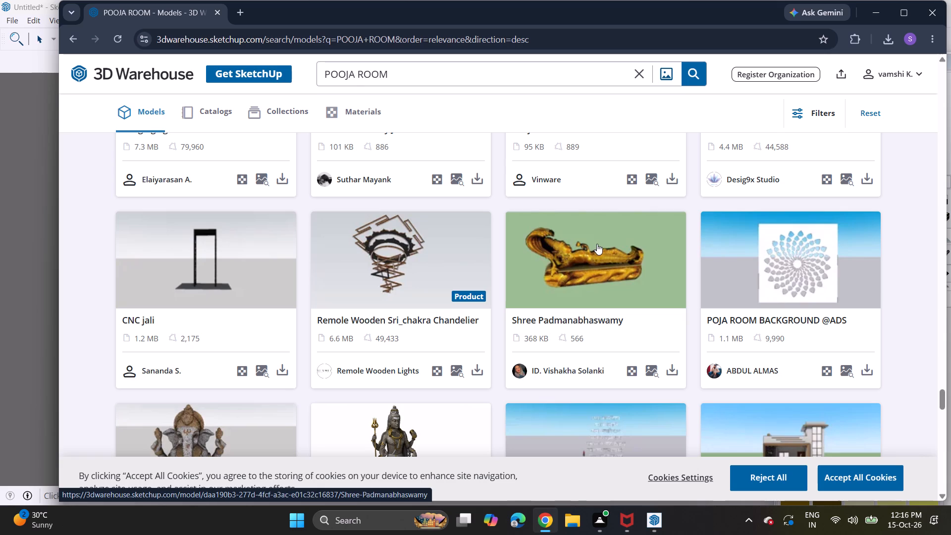
scroll(597, 244, "up", 3)
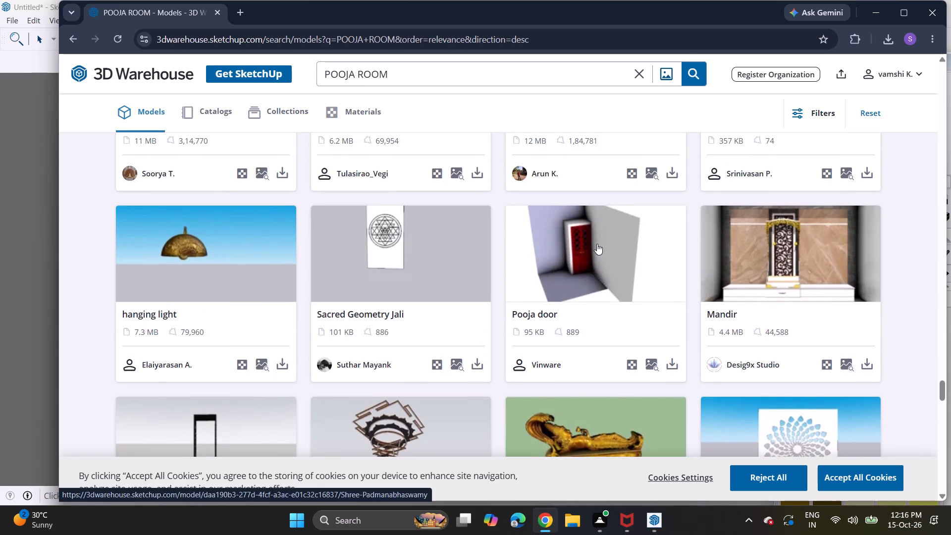
scroll(597, 244, "up", 2)
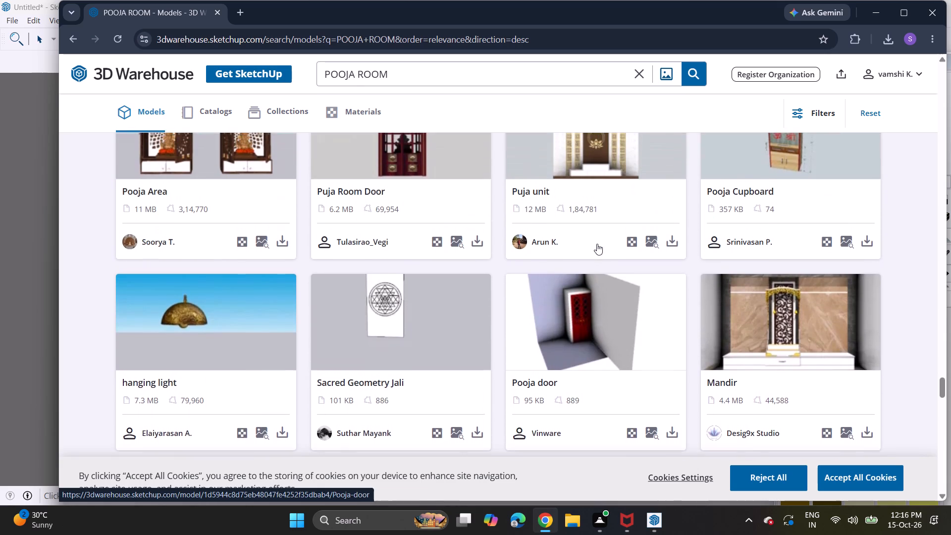
scroll(597, 244, "up", 4)
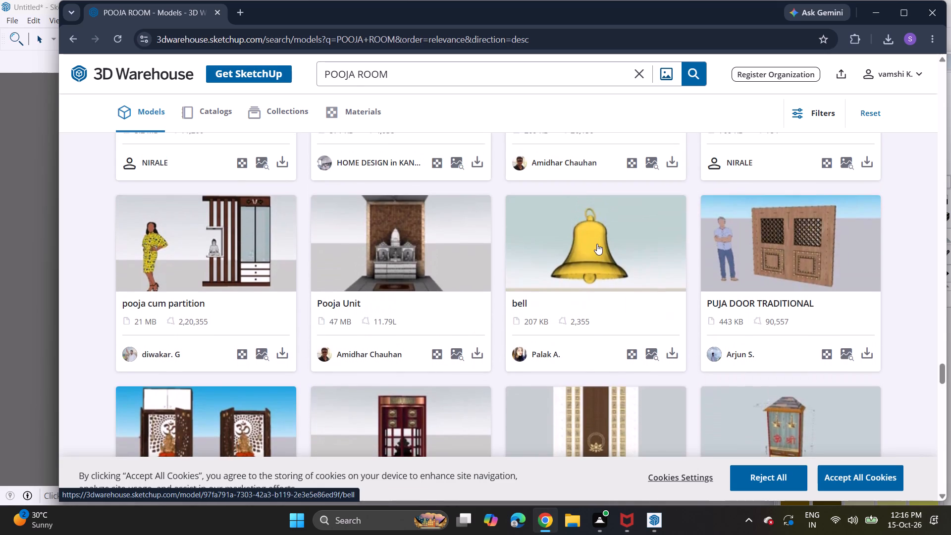
scroll(597, 244, "up", 4)
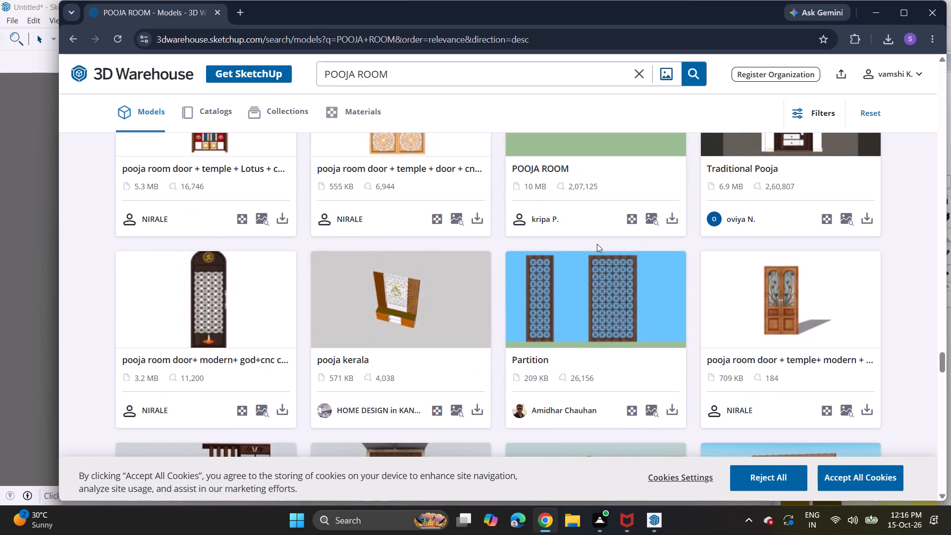
scroll(597, 244, "up", 5)
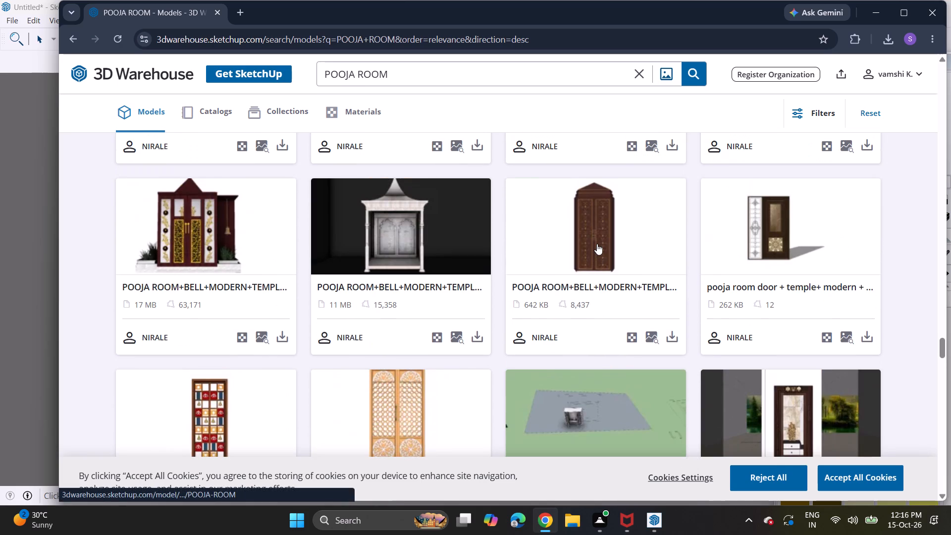
scroll(597, 244, "up", 5)
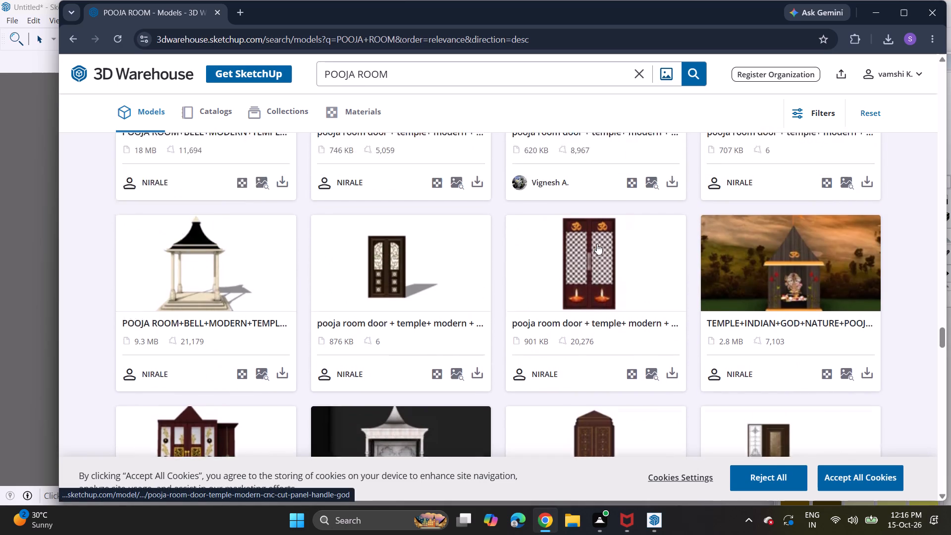
scroll(597, 244, "up", 11)
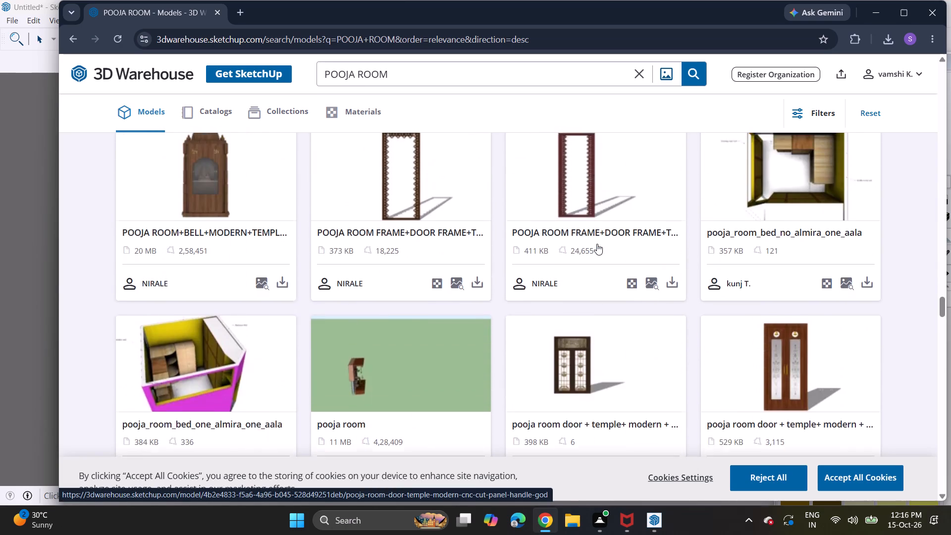
scroll(597, 244, "up", 9)
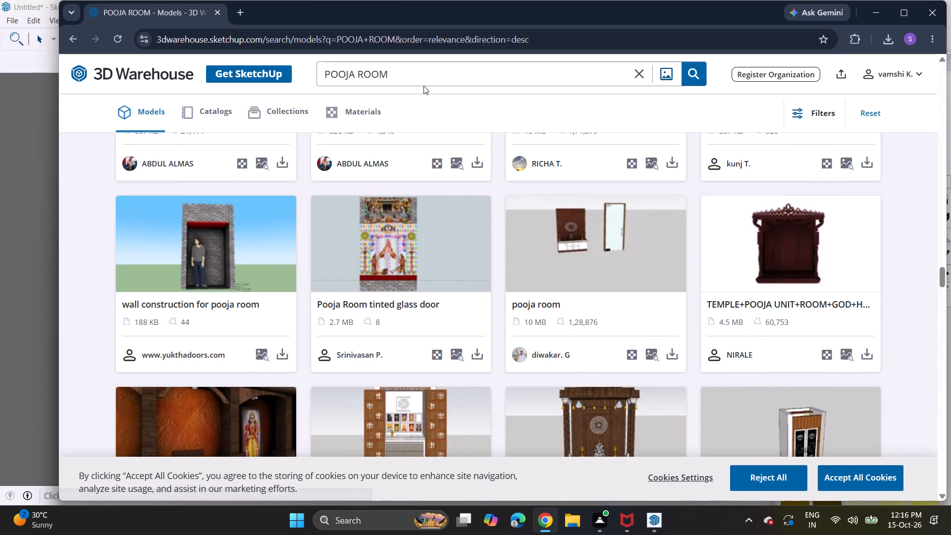
Extend the model search to "POOJA ROOM item" and check the results page.
left_click(423, 76)
key("space")
type("item")
key("Return")
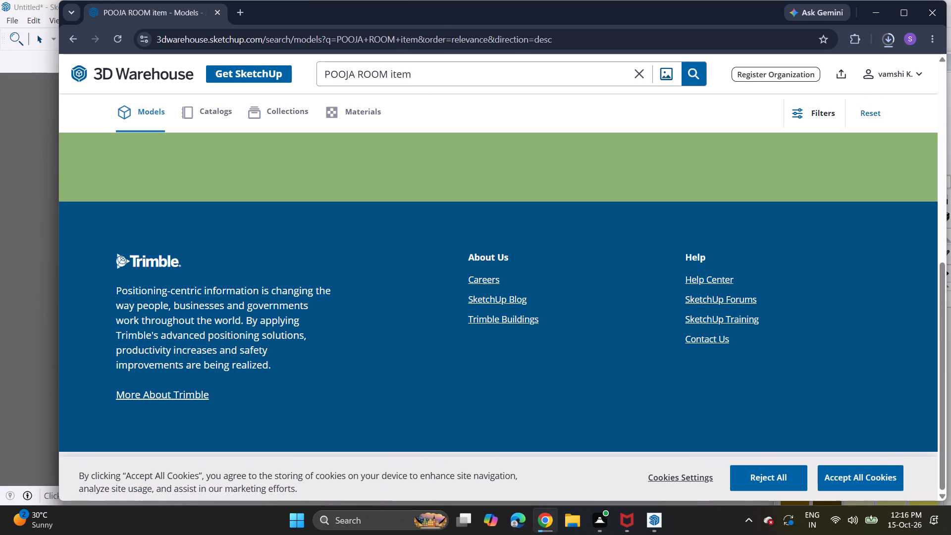
scroll(441, 190, "up", 7)
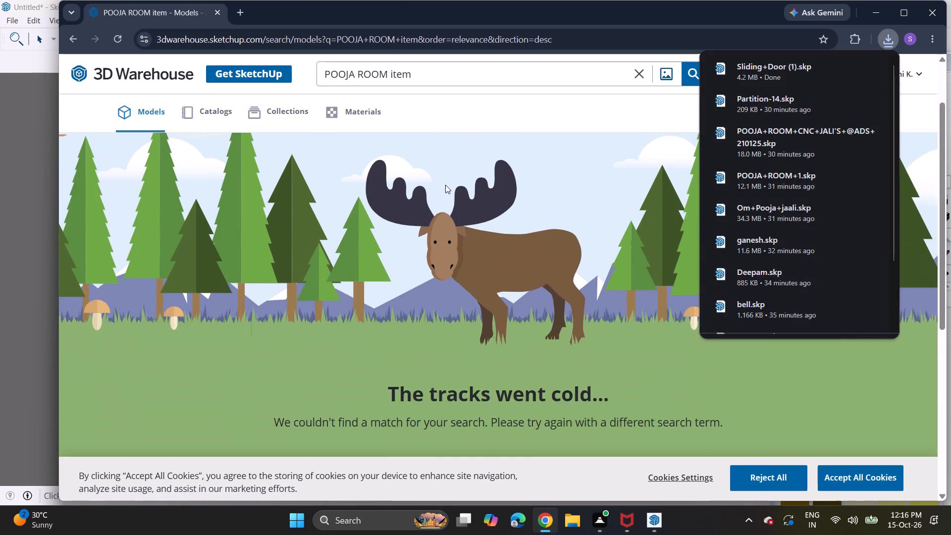
scroll(445, 185, "up", 2)
Replace the search text with "god photos" and run the model search.
left_click(424, 77)
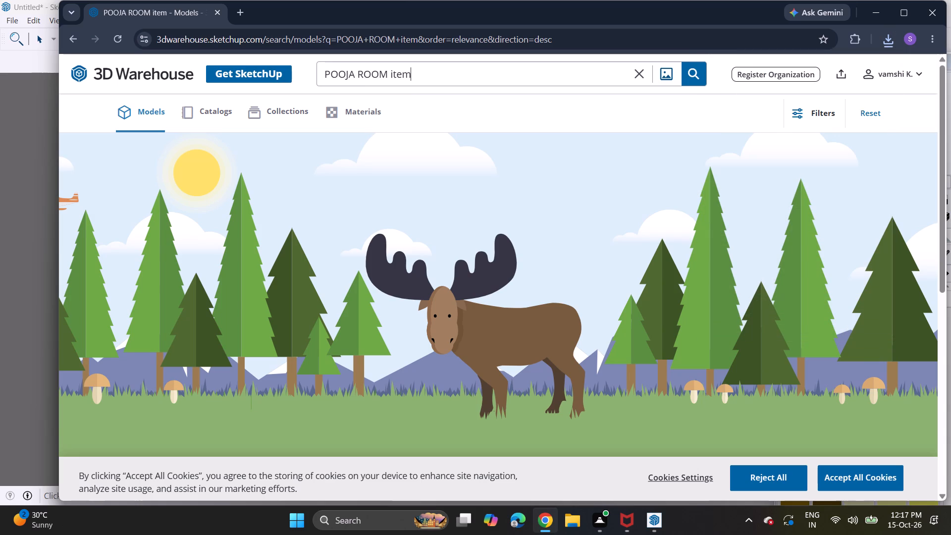
key("BackSpace")
key("BackSpace")
key("BackSpace")
key("BackSpace")
key("BackSpace")
key("BackSpace")
key("BackSpace")
key("BackSpace")
key("BackSpace")
key("BackSpace")
key("BackSpace")
key("BackSpace")
key("BackSpace")
key("BackSpace")
key("BackSpace")
key("BackSpace")
key("BackSpace")
key("BackSpace")
key("BackSpace")
key("BackSpace")
key("BackSpace")
key("BackSpace")
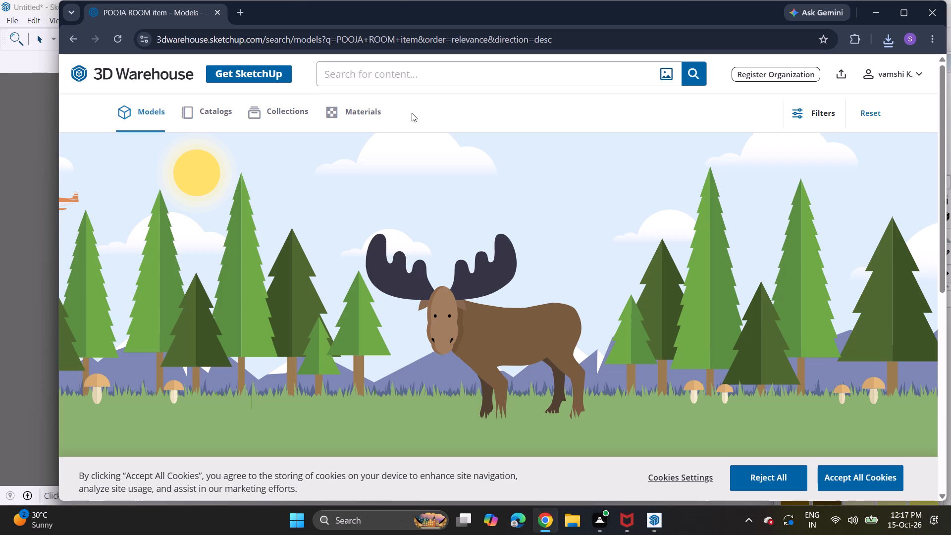
left_click(435, 74)
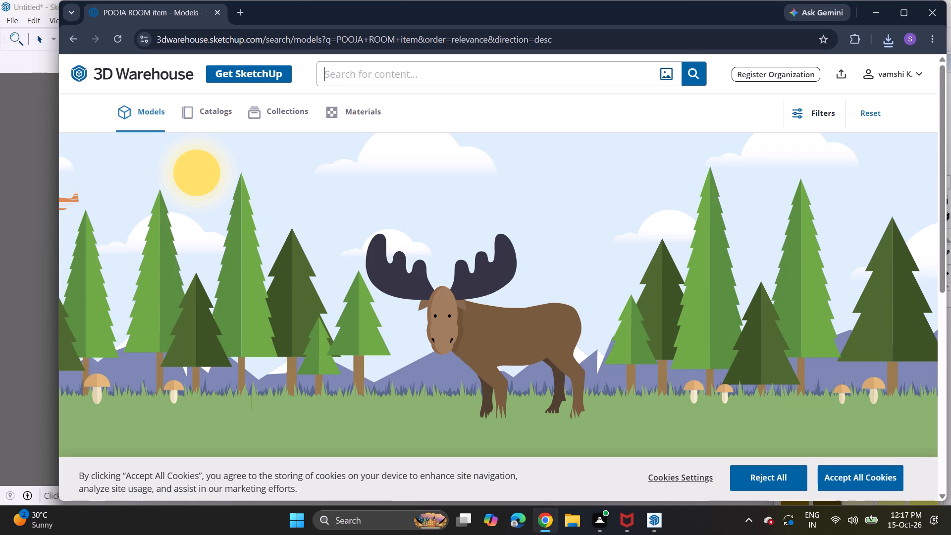
left_click(435, 74)
type("god pho")
type("tos")
key("Return")
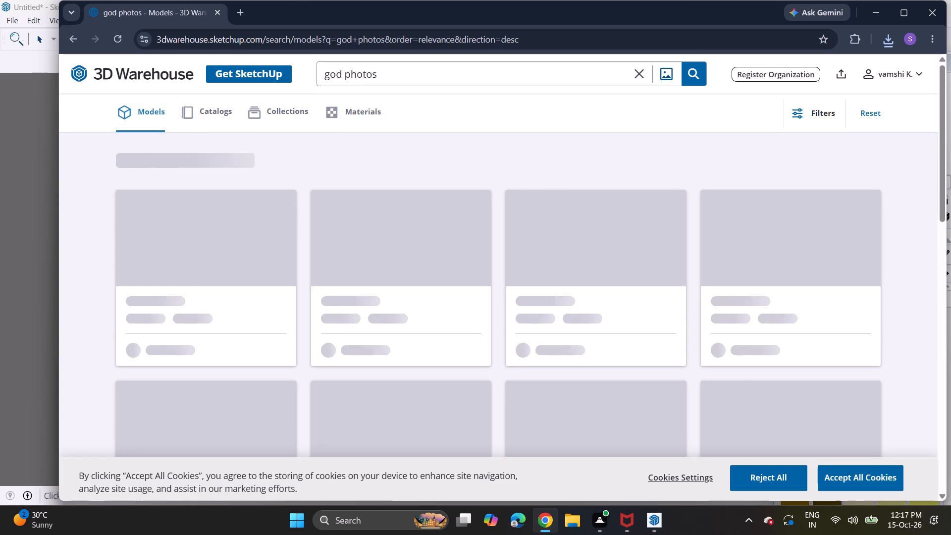
Download the "photo god frame" model from the god photos results.
scroll(368, 293, "up", 2)
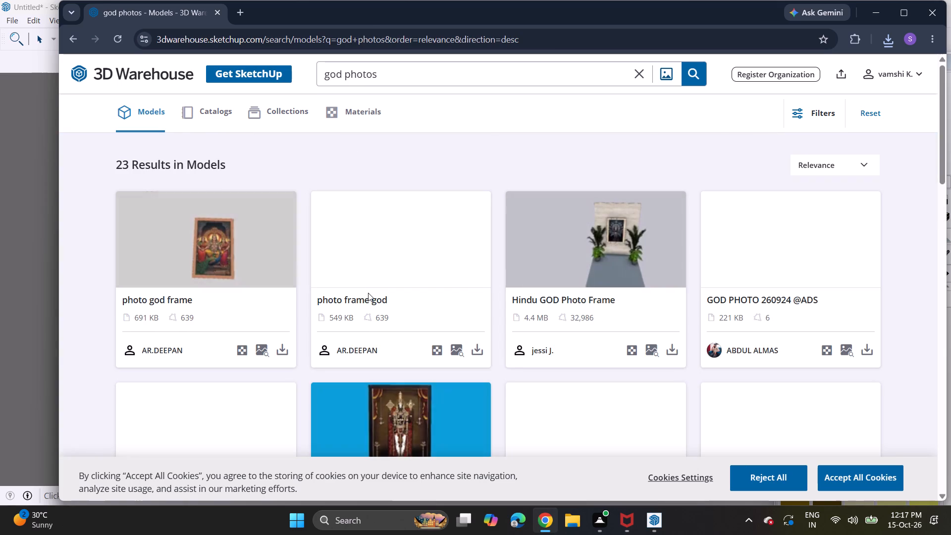
double_click(286, 345)
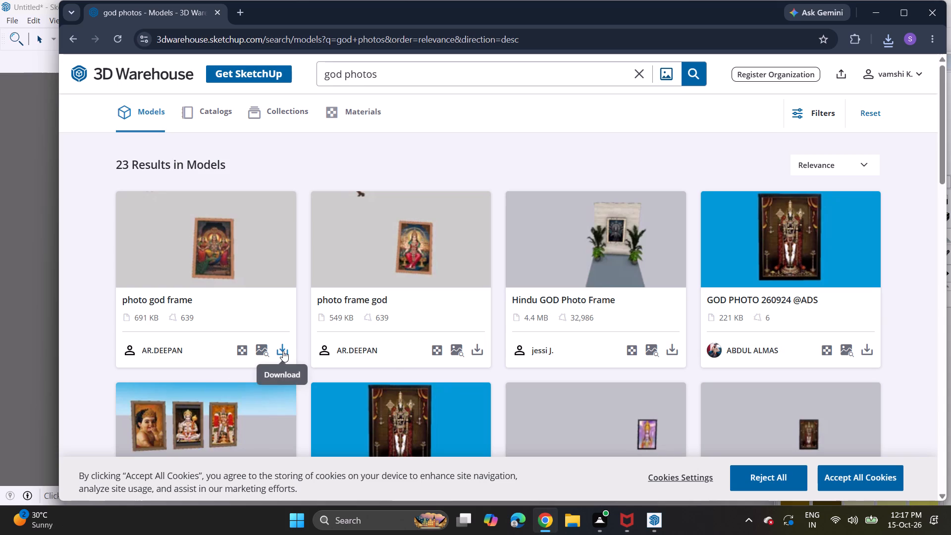
left_click(283, 351)
left_click(304, 374)
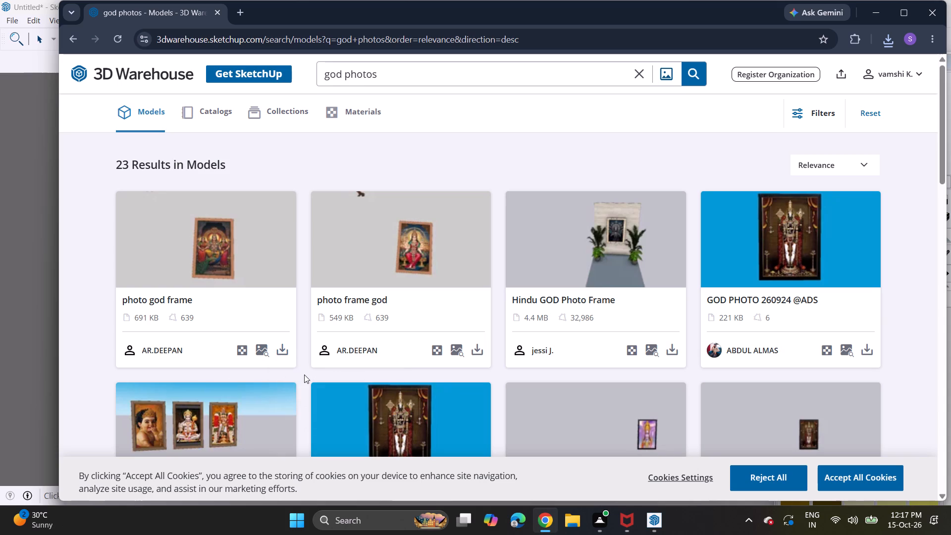
scroll(272, 383, "down", 4)
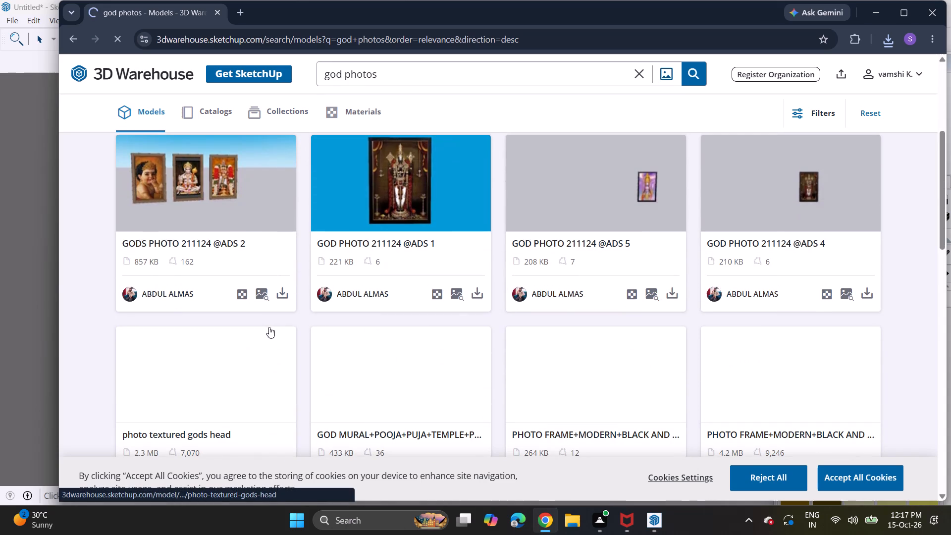
left_click(283, 297)
left_click(296, 321)
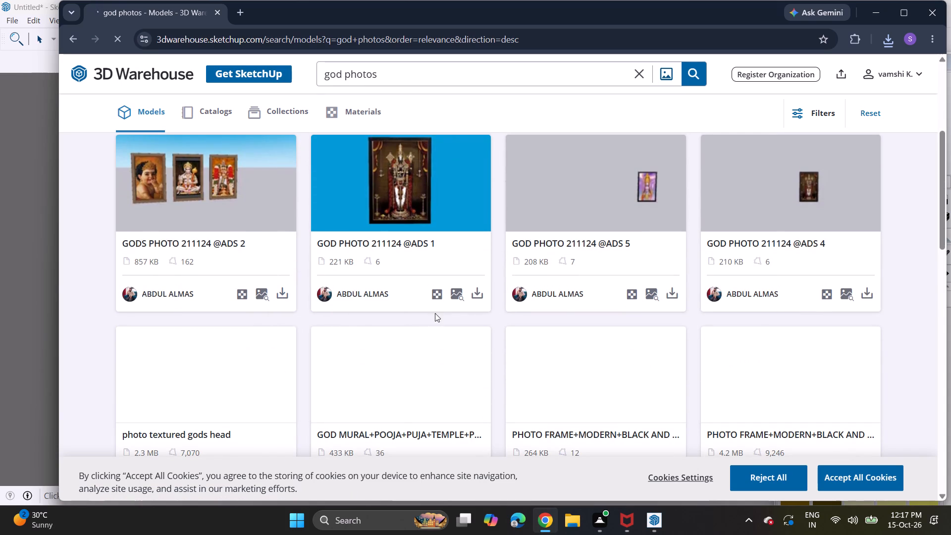
scroll(537, 293, "down", 3)
scroll(541, 289, "up", 7)
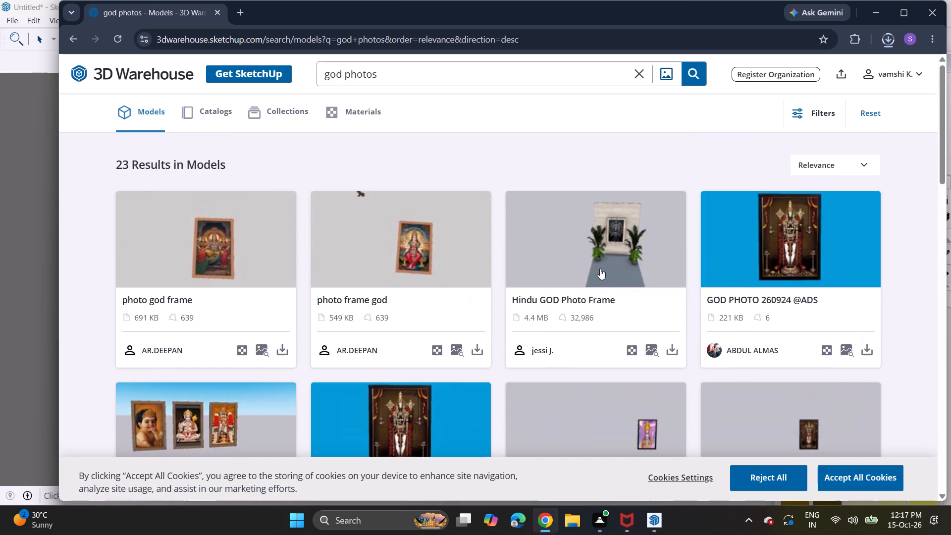
scroll(724, 282, "down", 1)
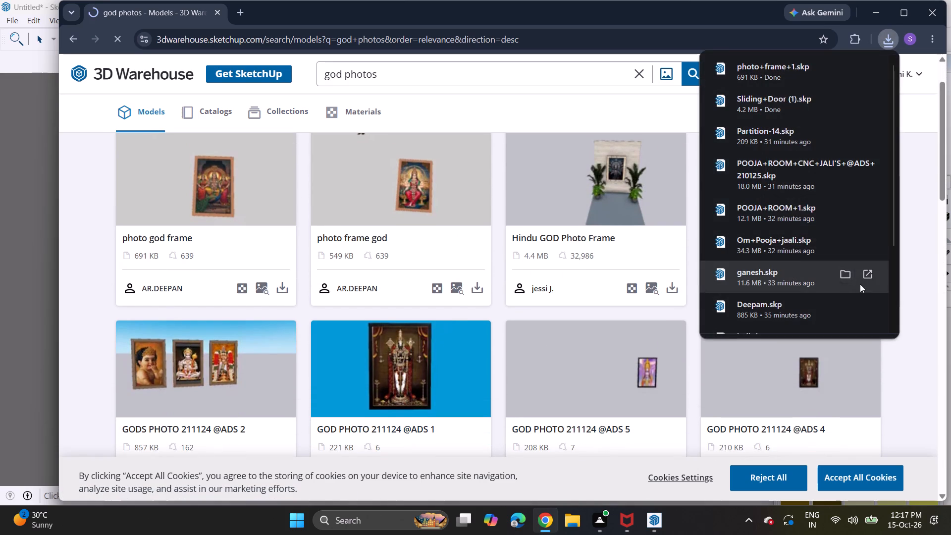
left_click(640, 309)
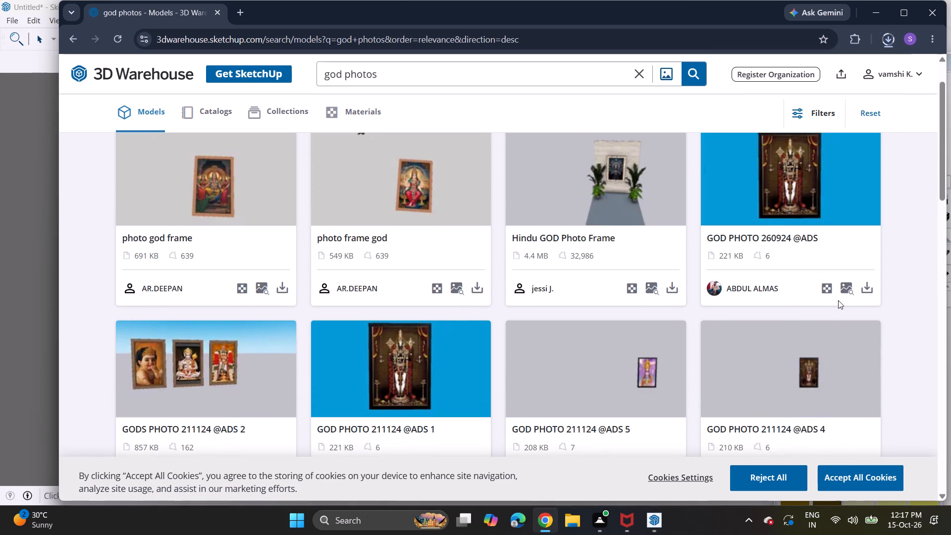
left_click(864, 292)
left_click(849, 319)
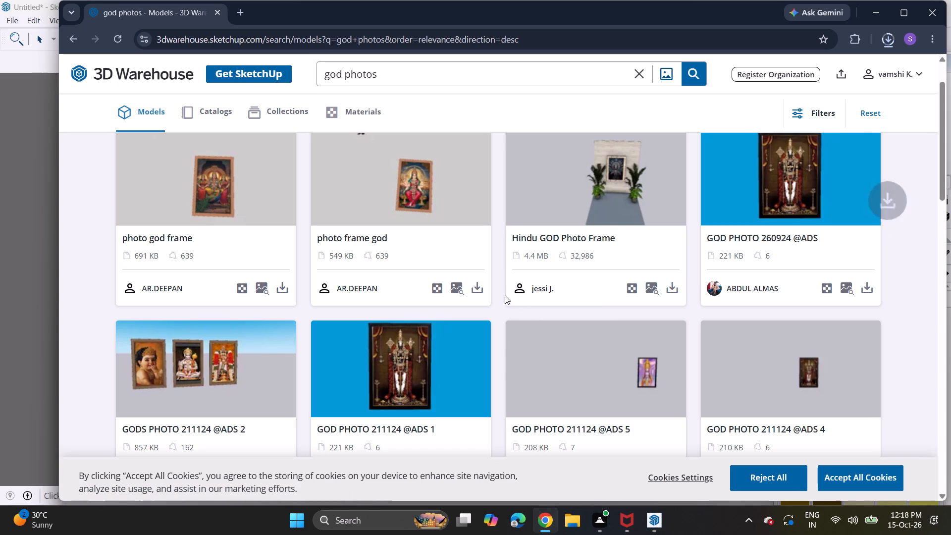
Download the "photo frame god" model showing the seated goddess.
left_click(475, 293)
left_click(487, 318)
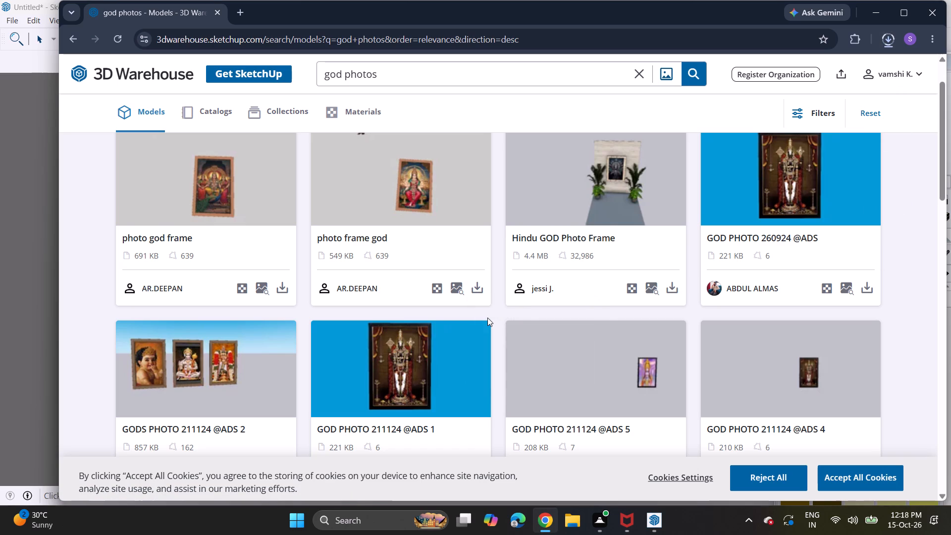
Look through the remaining god photos results for more framed pictures suited to the puja room.
scroll(487, 318, "down", 6)
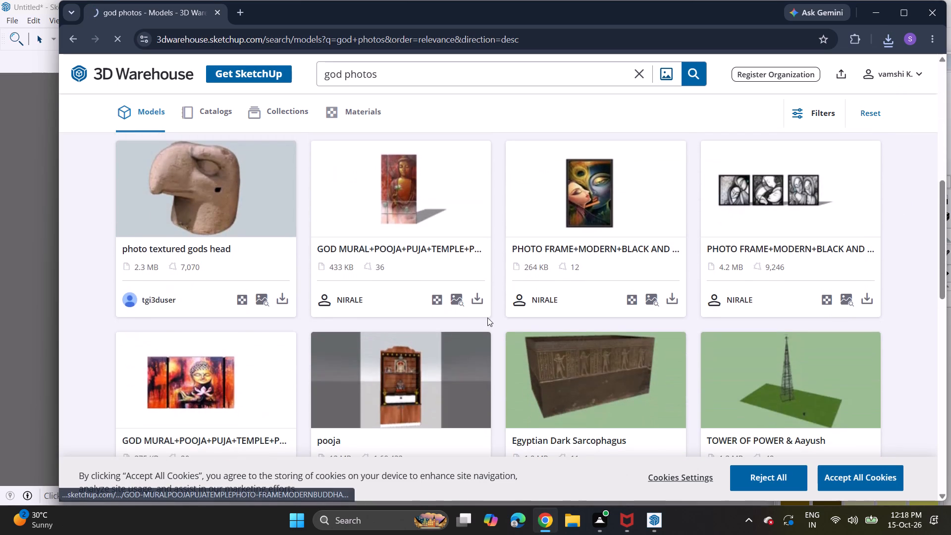
scroll(487, 318, "down", 4)
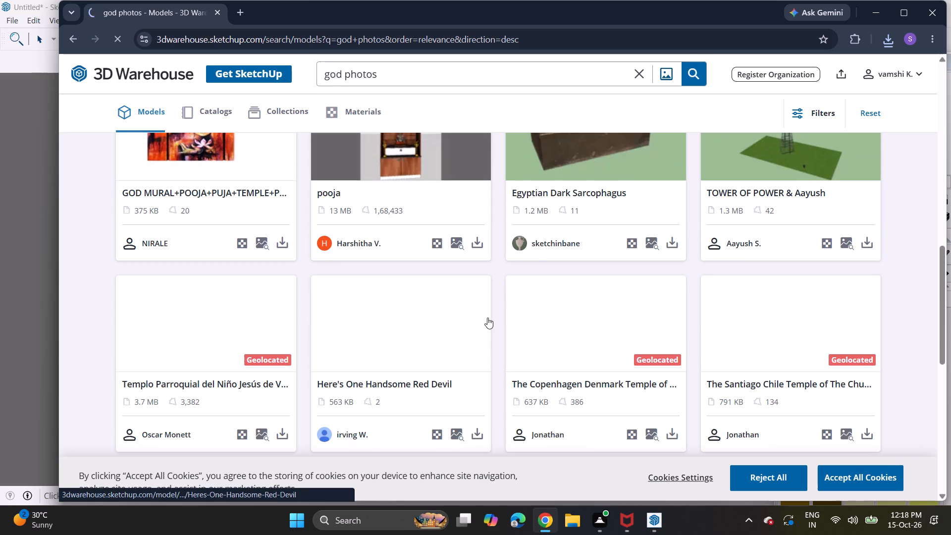
scroll(487, 318, "down", 5)
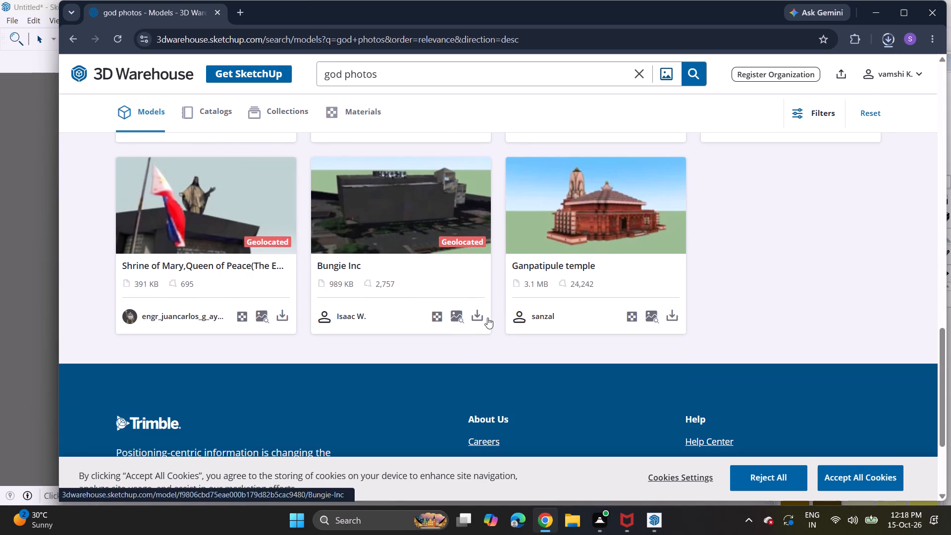
scroll(494, 315, "up", 12)
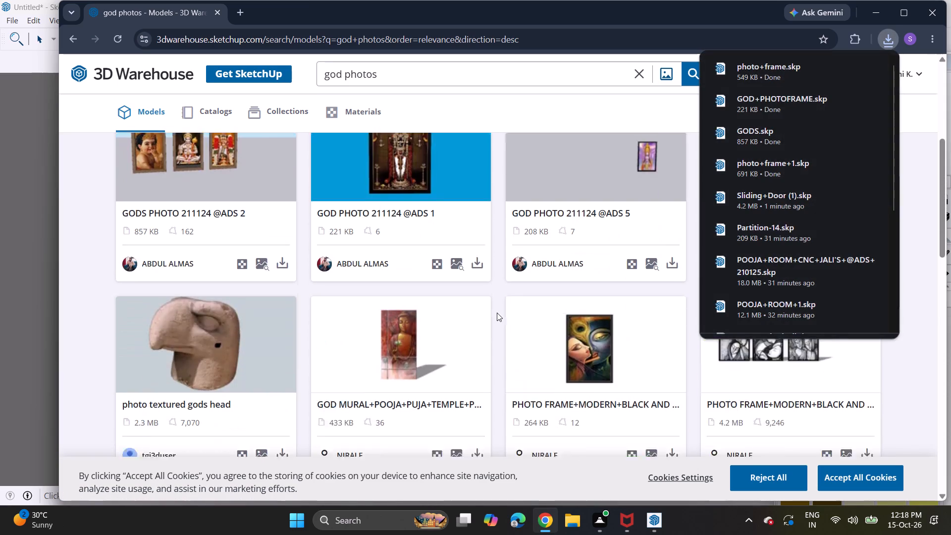
scroll(498, 309, "up", 3)
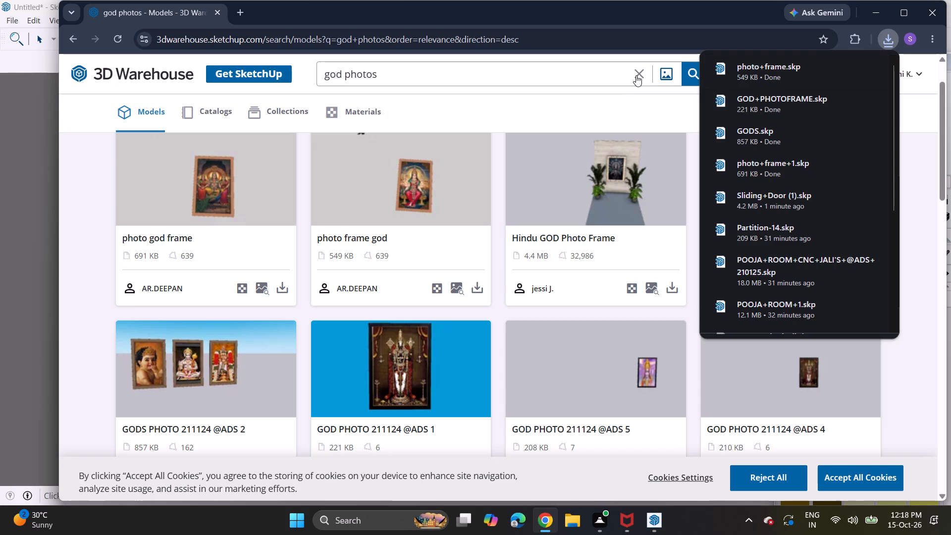
scroll(641, 295, "down", 3)
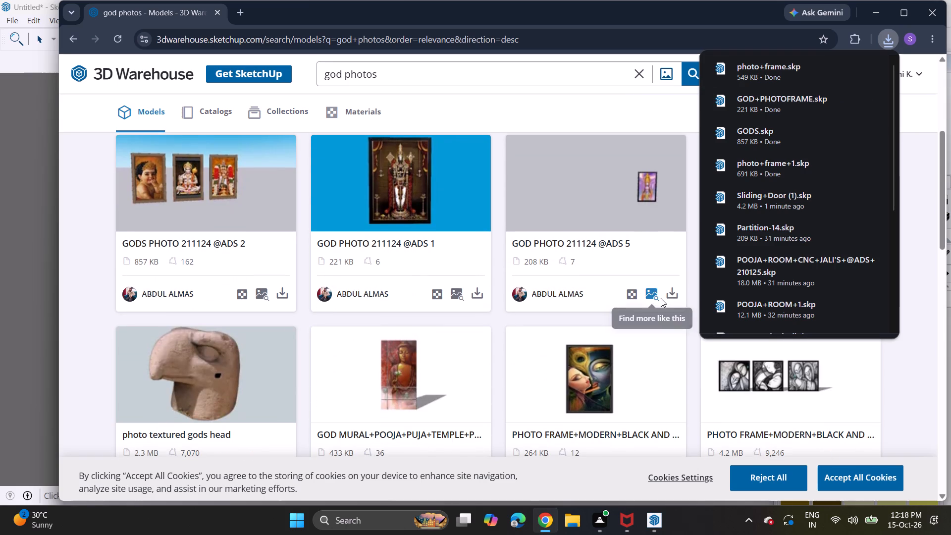
left_click(666, 296)
left_click(678, 319)
Search the 3D Warehouse models for "dipam".
scroll(637, 249, "up", 3)
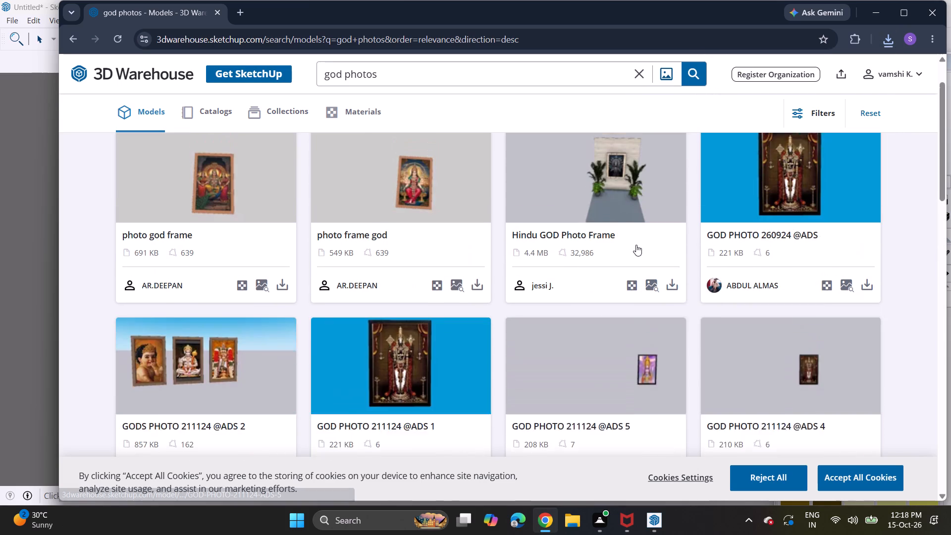
scroll(636, 245, "up", 1)
left_click(633, 73)
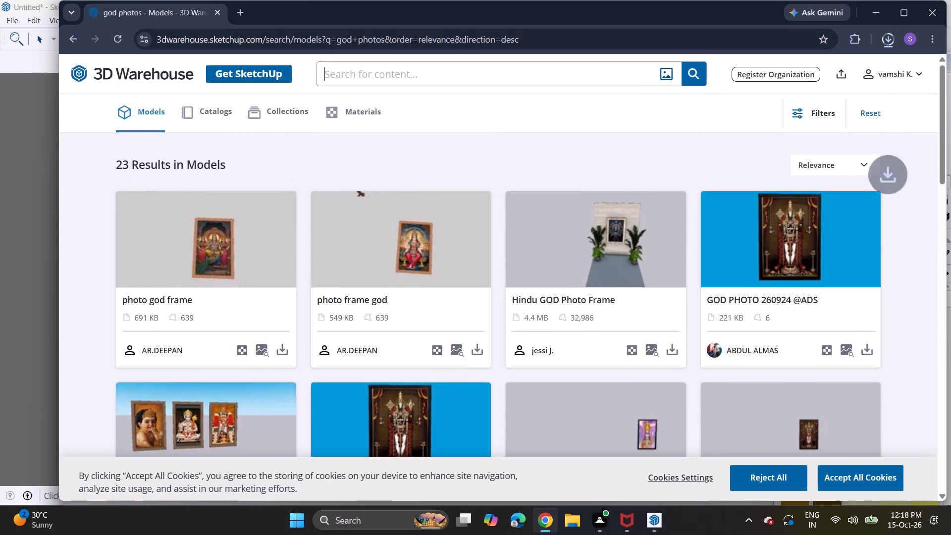
left_click(496, 76)
key("d")
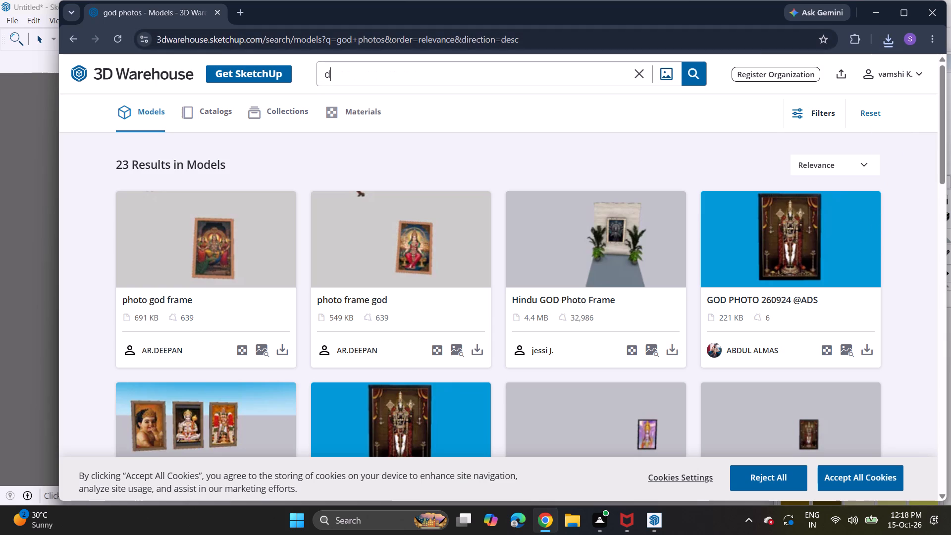
type("ipam")
key("Return")
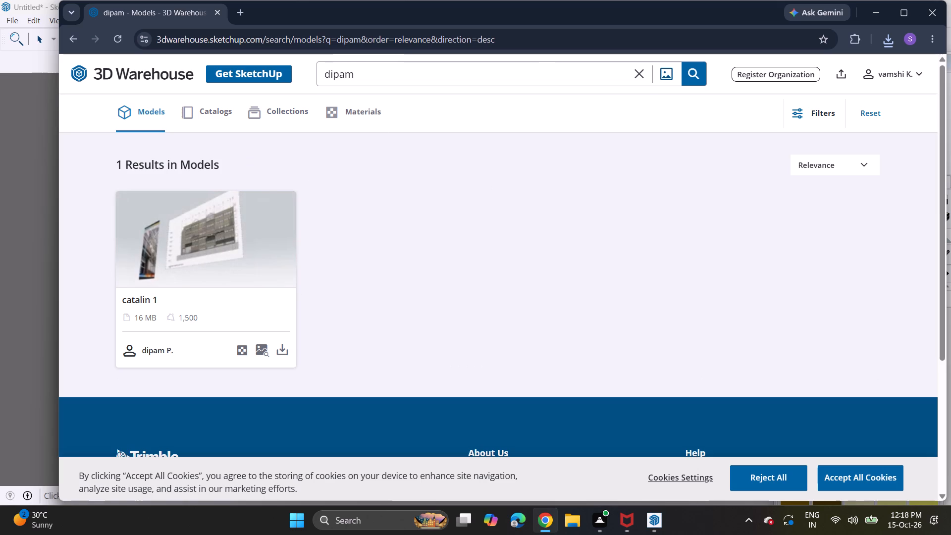
Replace the search term with "deepam" and run the search for lamp models.
left_click(645, 77)
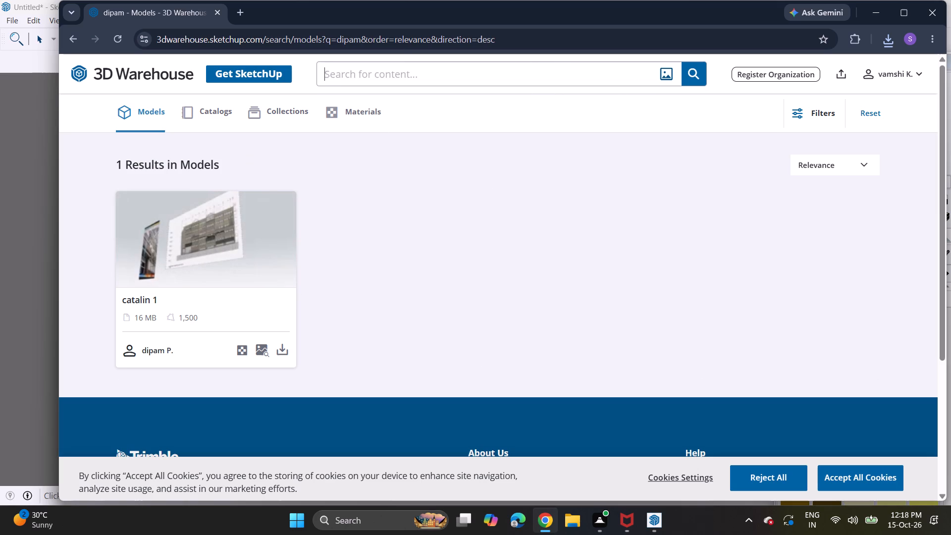
left_click(449, 75)
type("deepam")
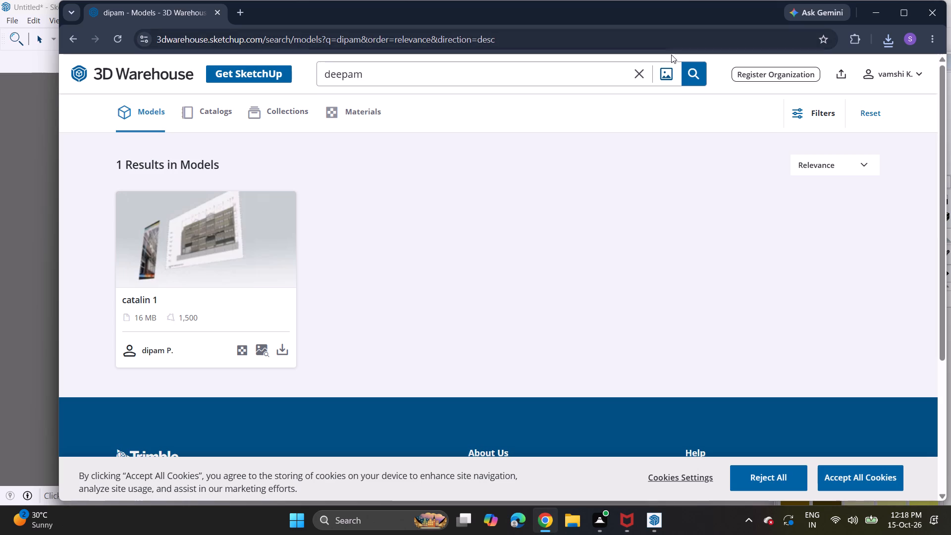
left_click(694, 65)
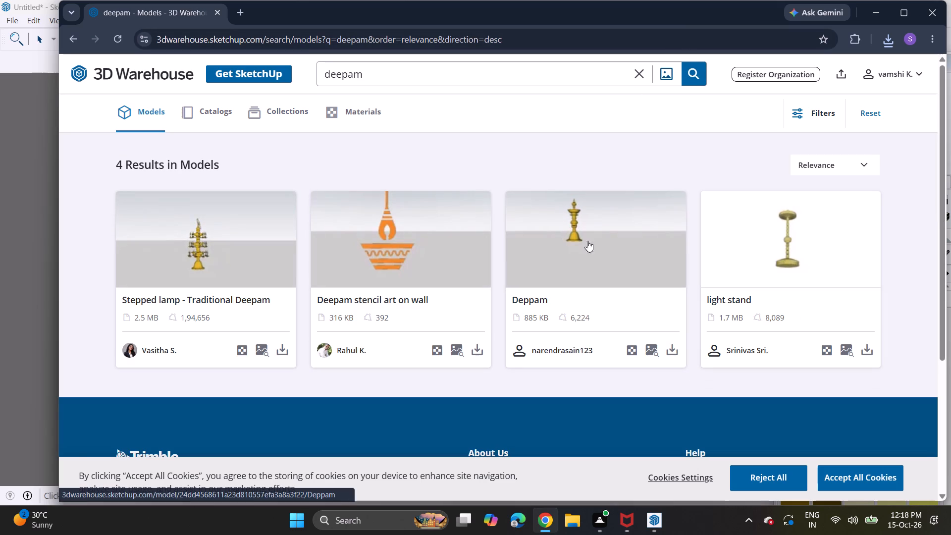
scroll(672, 214, "up", 2)
Narrow the lamp search by changing the query to "small deepam".
left_click(401, 75)
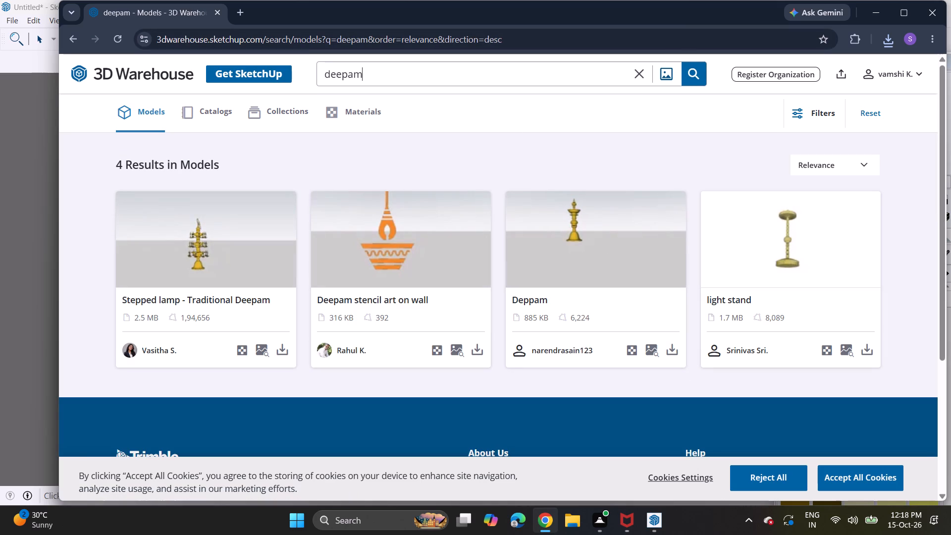
key("Left")
key("Left")
key("Left")
key("Left")
key("Left")
key("Left")
key("Left")
key("Left")
key("Left")
key("Left")
key("Left")
type("small")
key("space")
key("Return")
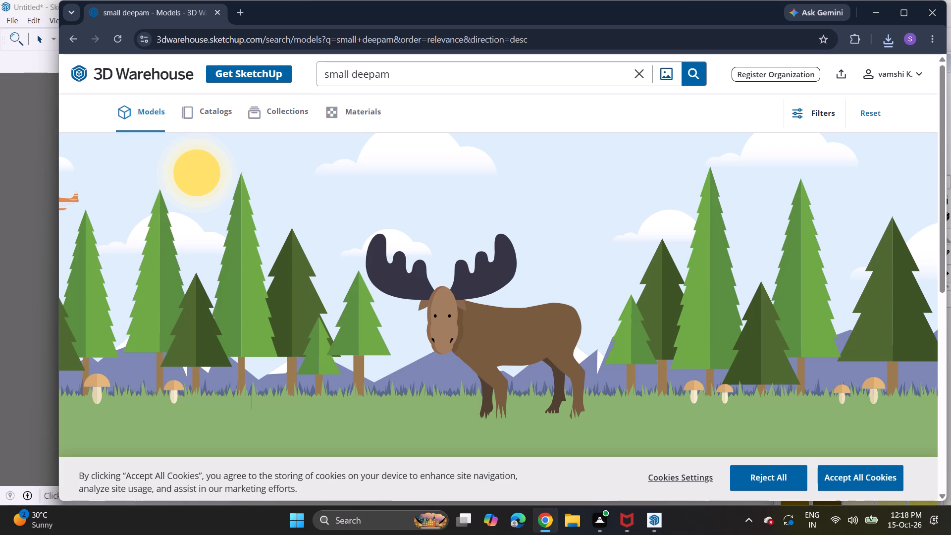
Search the 3D Warehouse models for "pot plants".
left_click(635, 75)
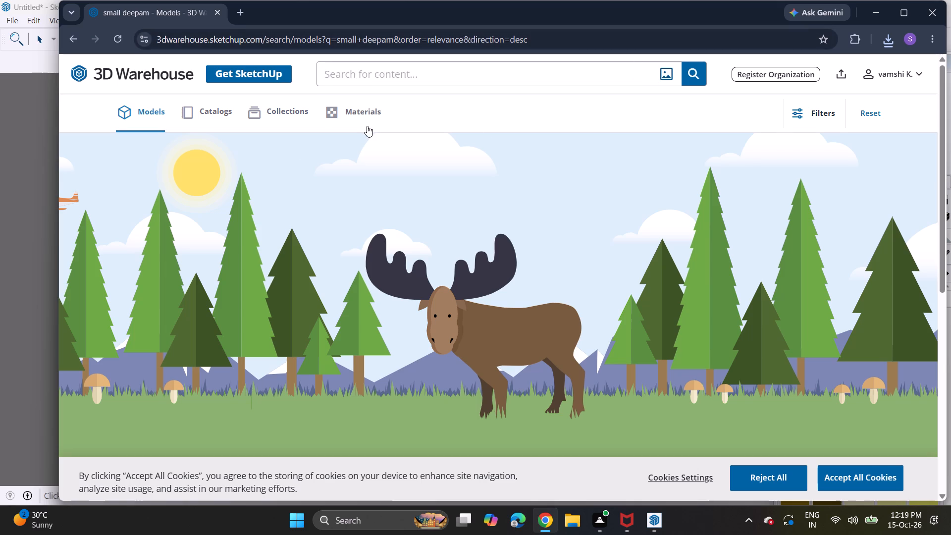
left_click(367, 73)
type("pot")
key("space")
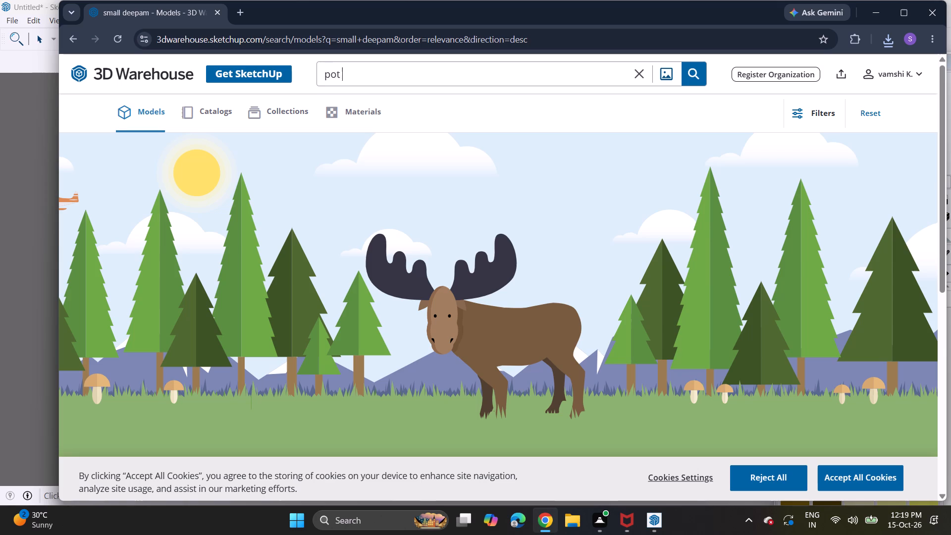
type("plants")
key("Return")
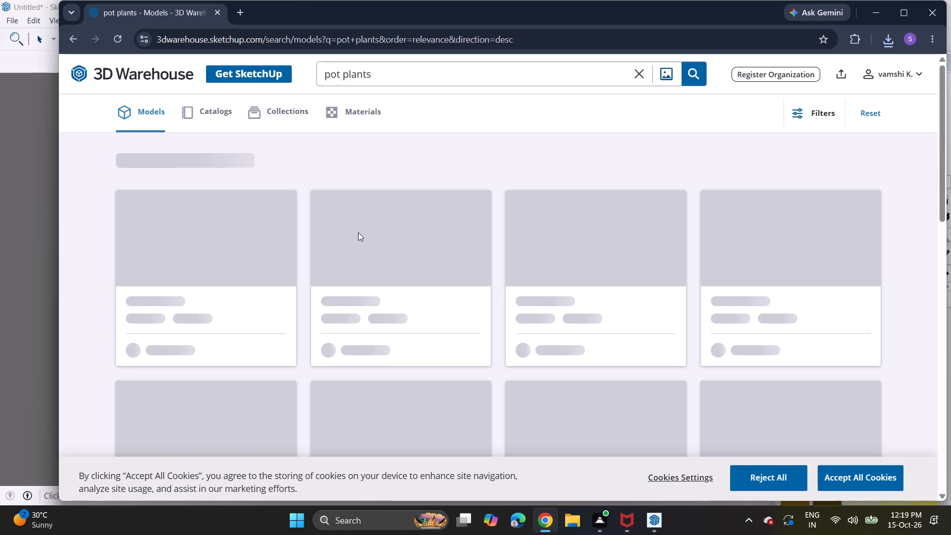
Download the "potted plant" model with tall broad leaves in a round black pot as a SketchUp file.
scroll(360, 229, "down", 5)
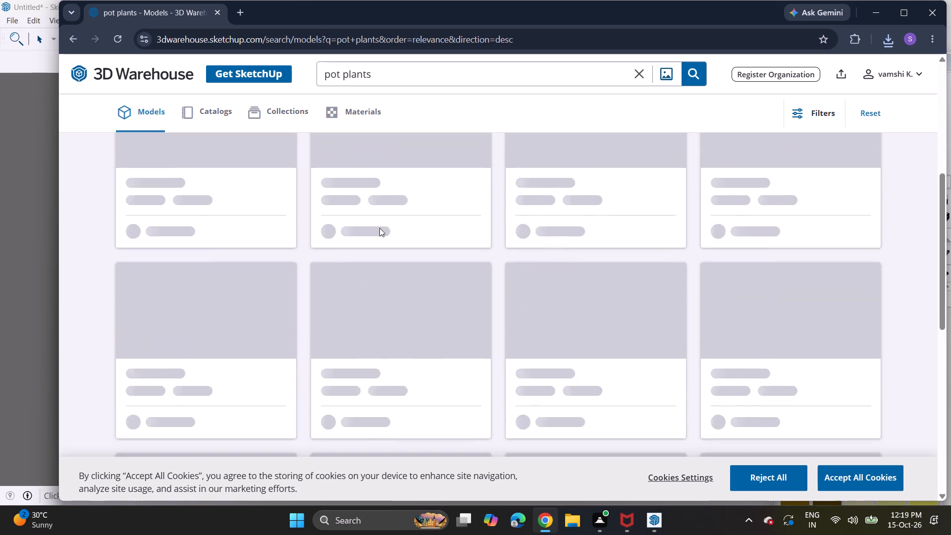
scroll(379, 226, "up", 5)
scroll(379, 224, "down", 5)
scroll(386, 221, "up", 5)
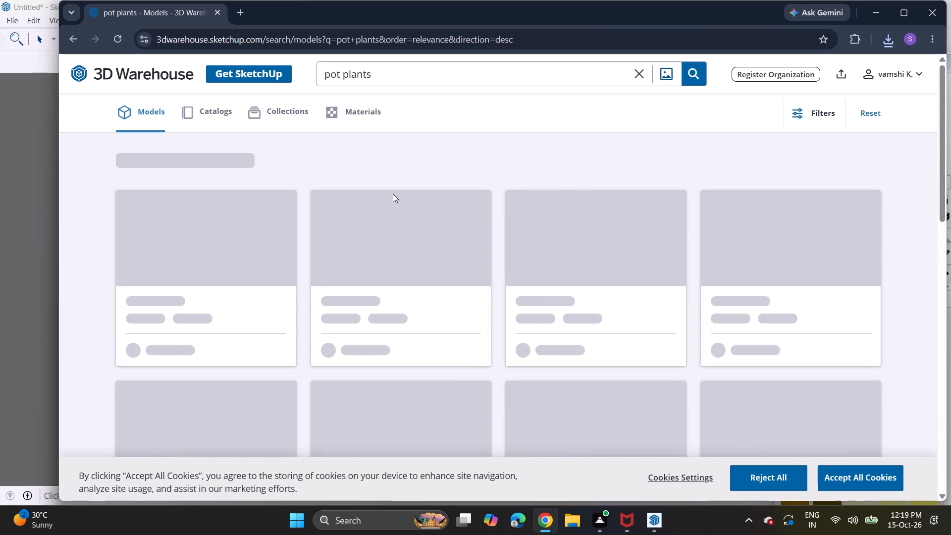
scroll(392, 215, "down", 4)
scroll(395, 263, "up", 4)
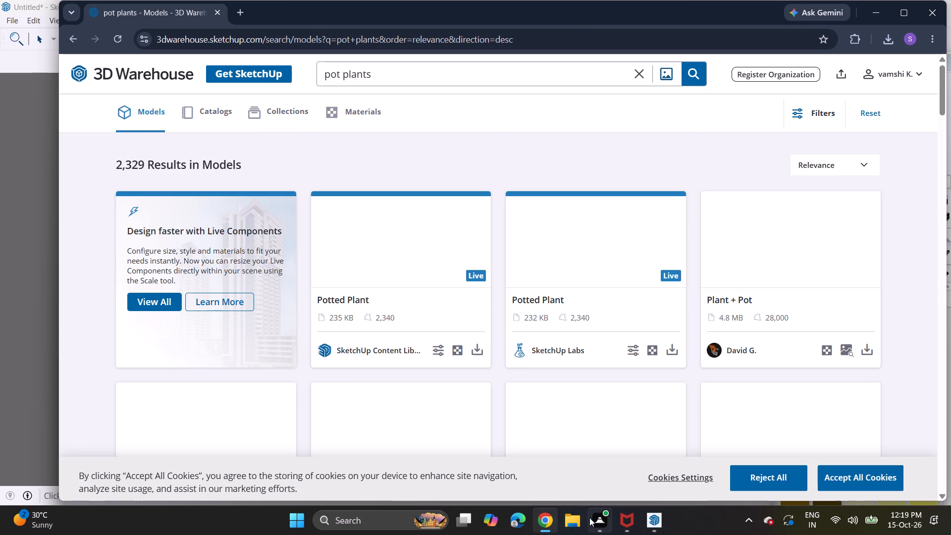
scroll(448, 339, "down", 2)
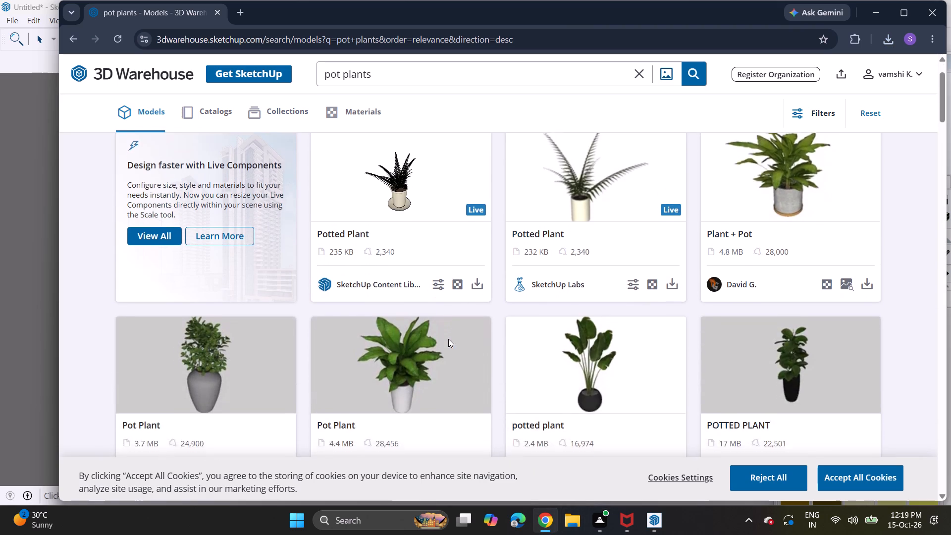
scroll(451, 338, "down", 2)
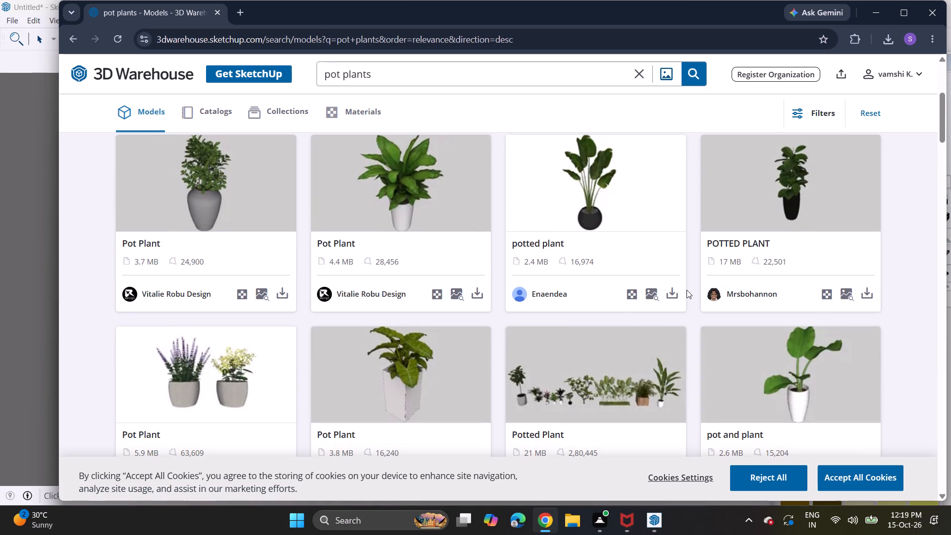
left_click(673, 295)
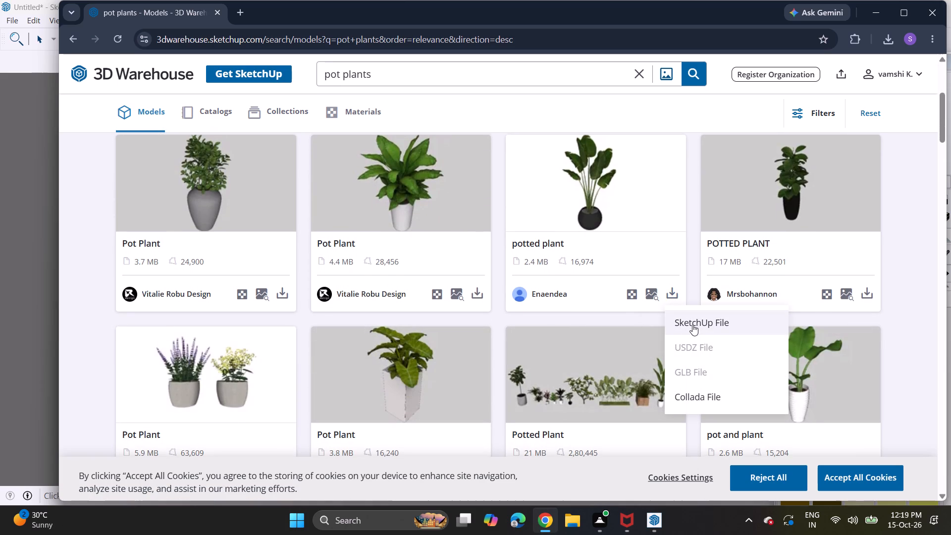
left_click(692, 324)
Download the geolocated "Potted Plant" model with pointed leaves in a square grey pot as a SketchUp file.
scroll(485, 349, "down", 4)
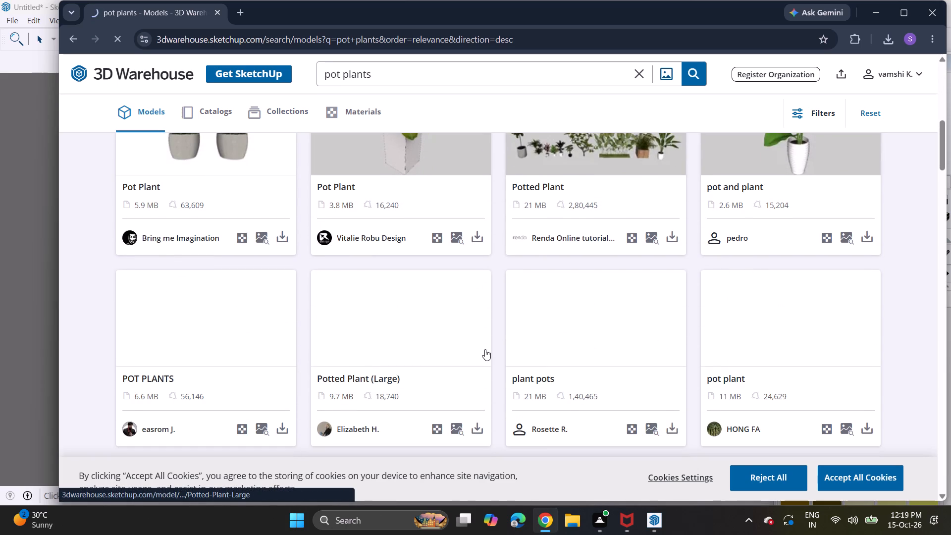
scroll(489, 344, "up", 5)
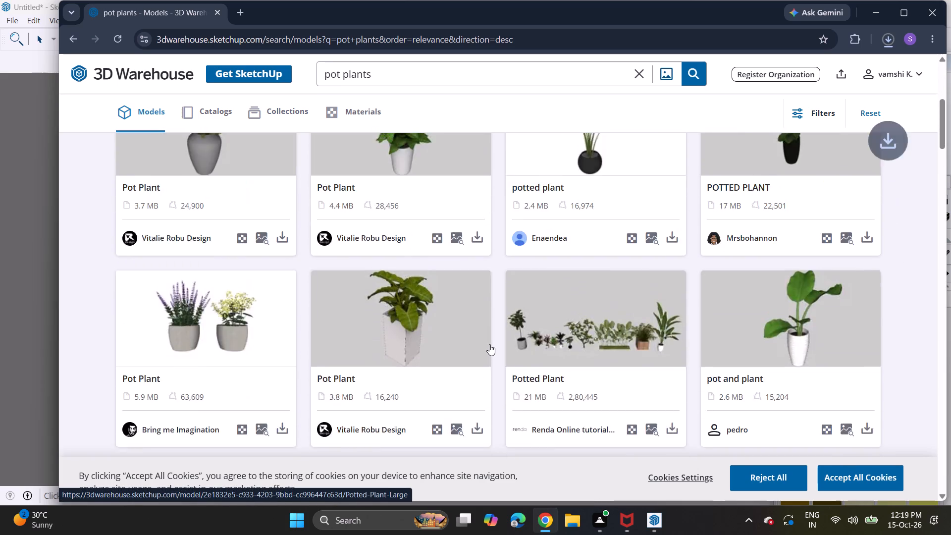
scroll(489, 344, "down", 4)
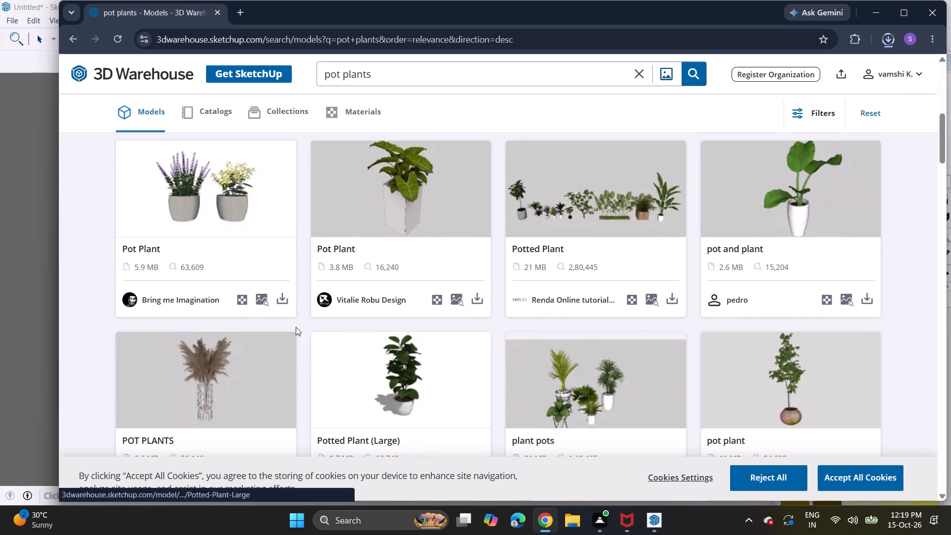
scroll(466, 316, "down", 3)
scroll(513, 312, "down", 2)
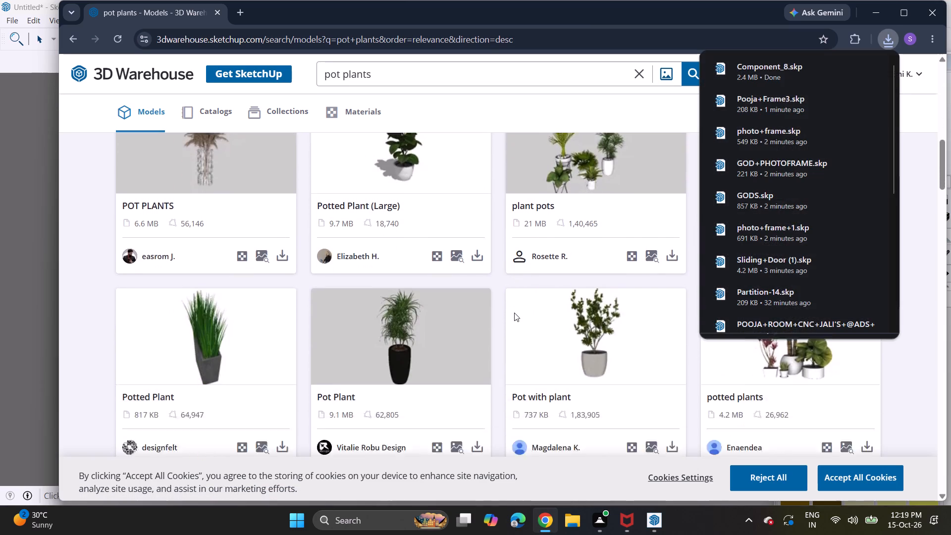
scroll(514, 313, "down", 3)
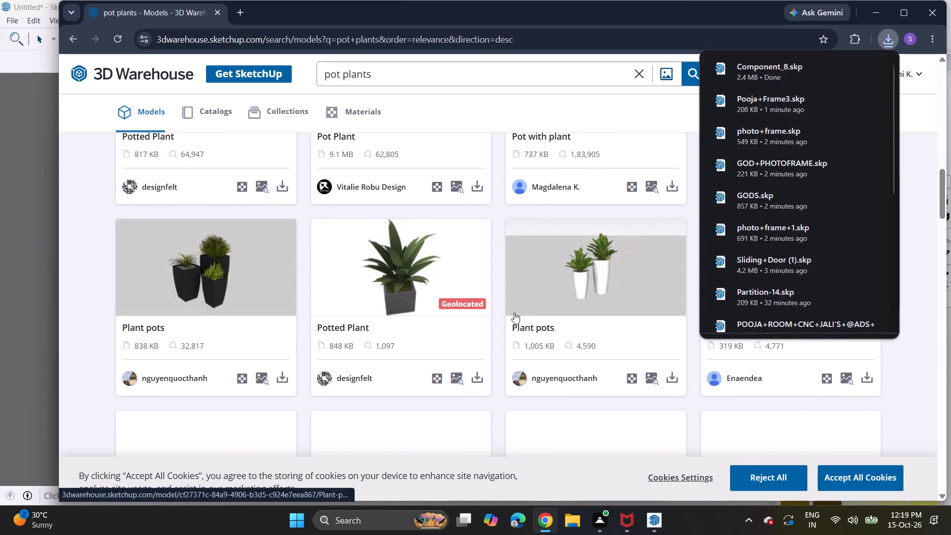
left_click(477, 374)
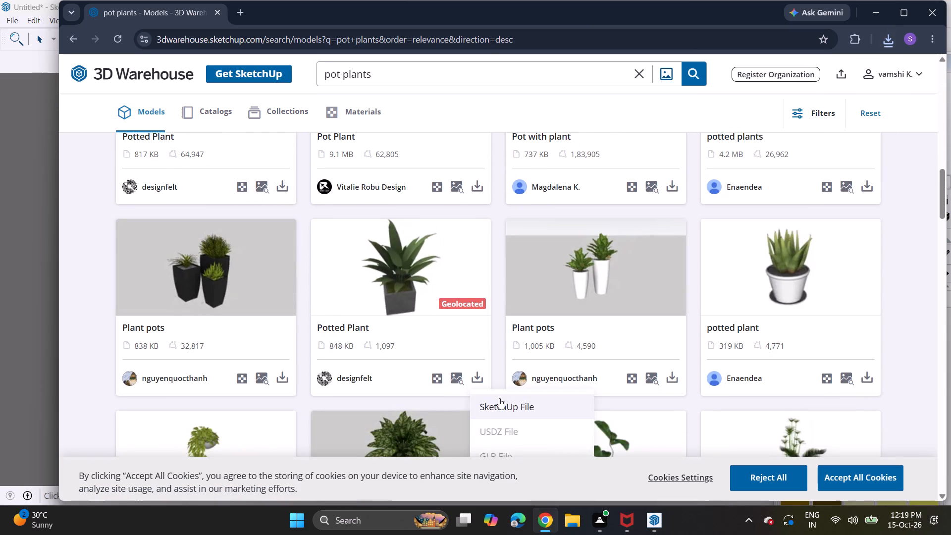
left_click(499, 398)
Download the "Potted Plant" model with long narrow leaves in a round tan pot, by Apple Pie Designs, as a SketchUp file.
scroll(542, 294, "down", 4)
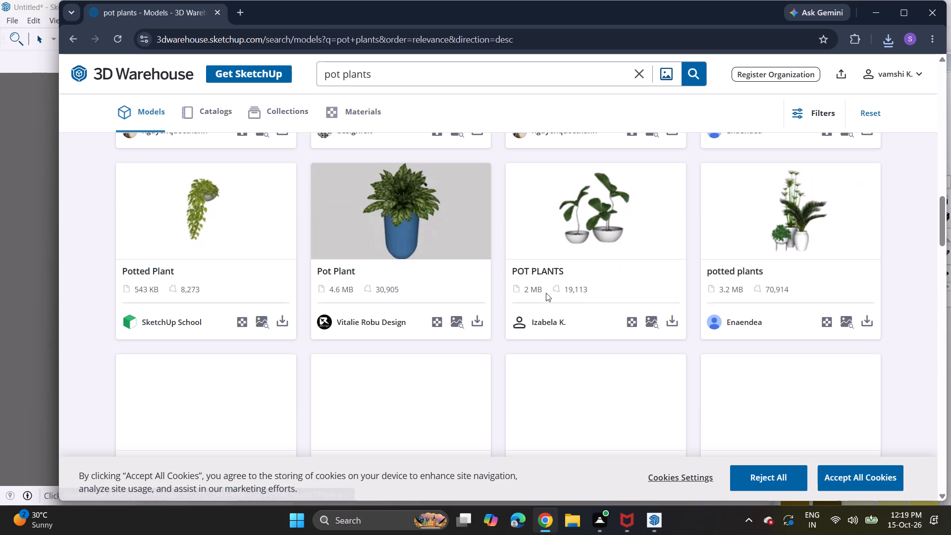
scroll(546, 293, "up", 2)
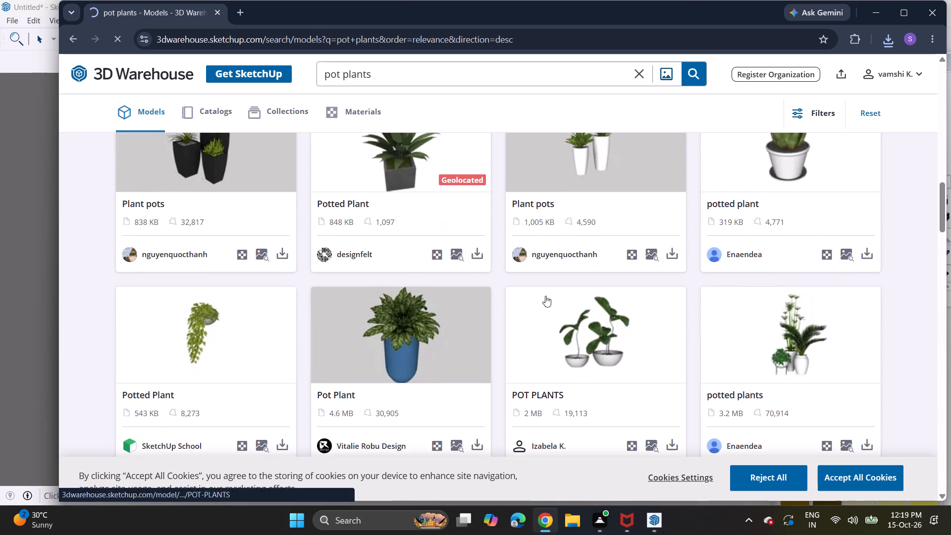
scroll(545, 296, "up", 3)
scroll(545, 302, "down", 7)
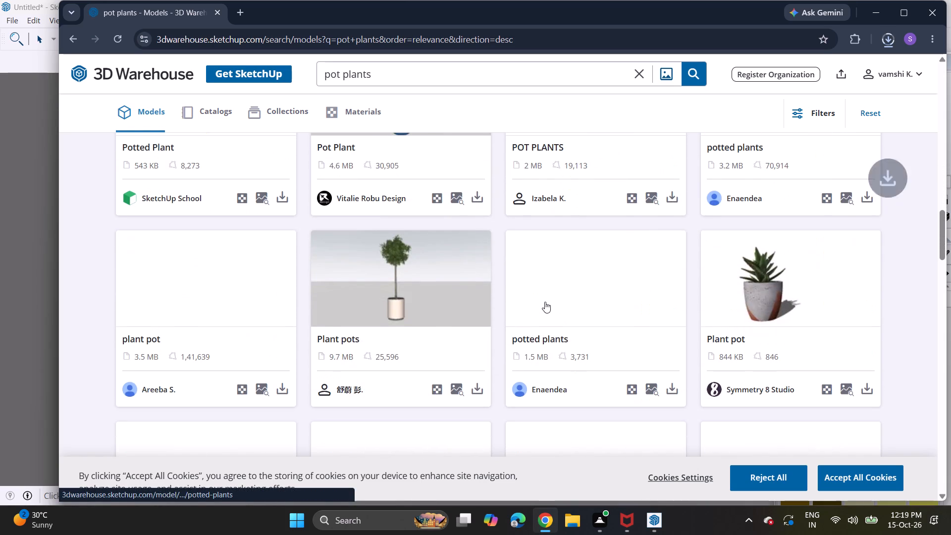
scroll(545, 302, "down", 4)
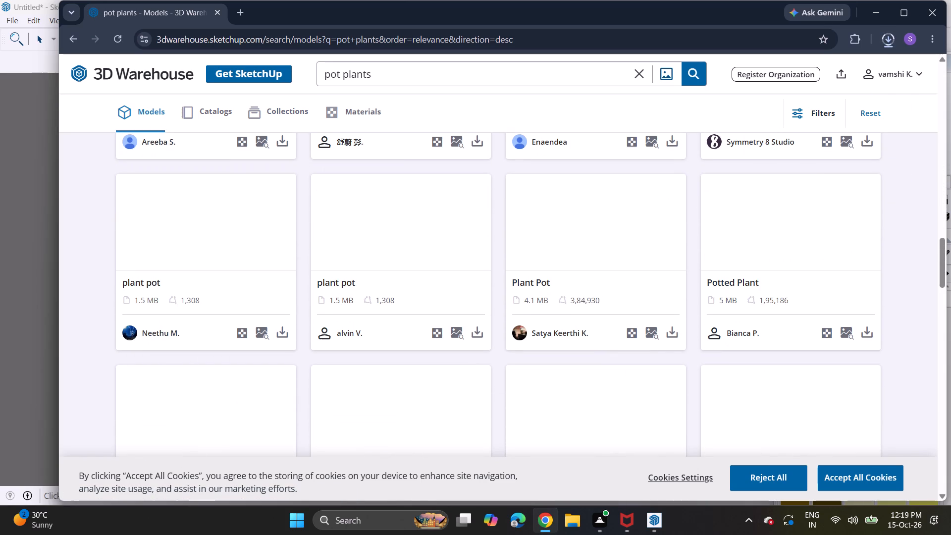
left_click(547, 297)
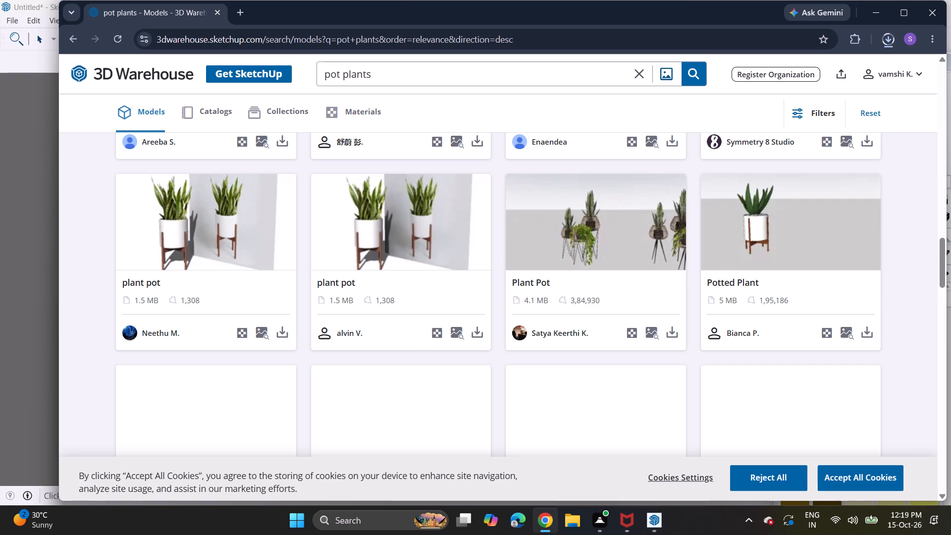
scroll(523, 305, "down", 4)
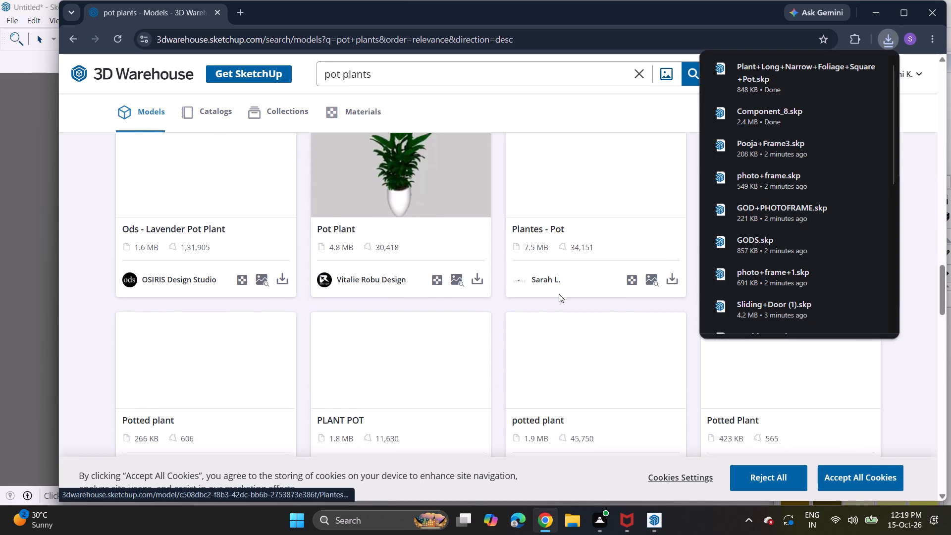
left_click_drag(691, 182, 692, 196)
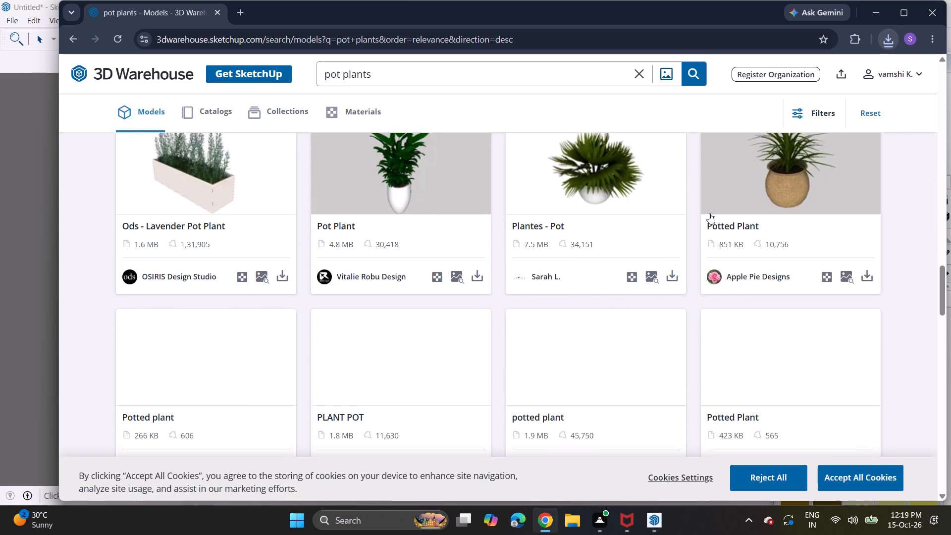
left_click(866, 281)
left_click(843, 312)
Look through the remaining "pot plants" results for more suitable plant models.
scroll(533, 327, "down", 3)
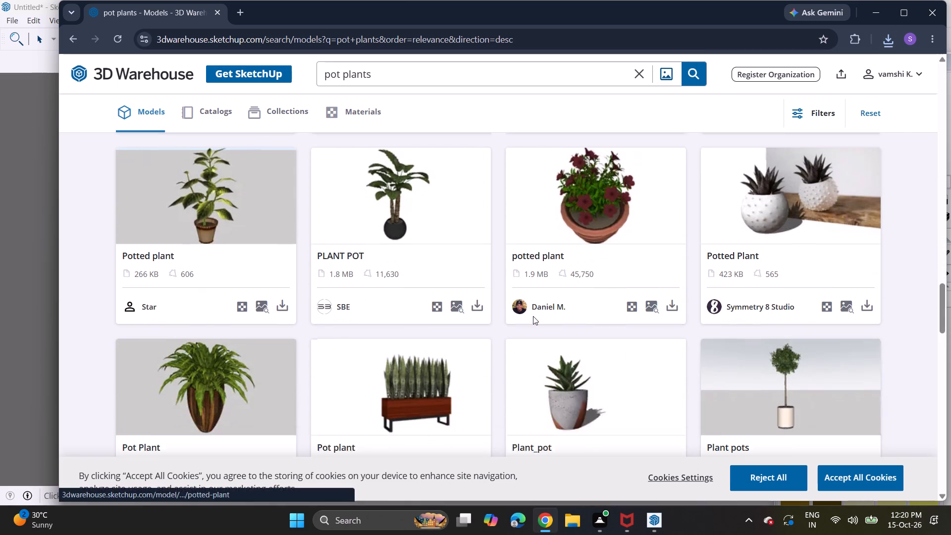
scroll(533, 316, "down", 2)
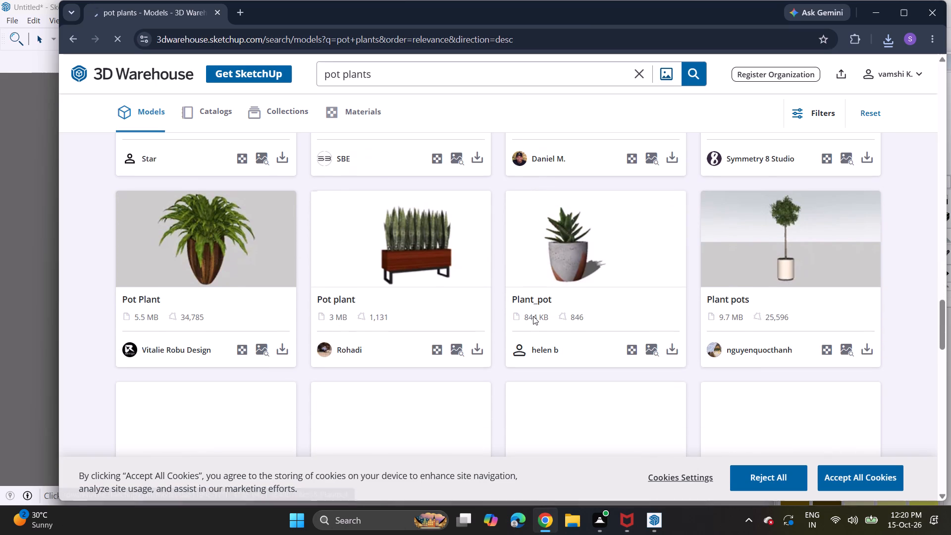
scroll(616, 274, "down", 3)
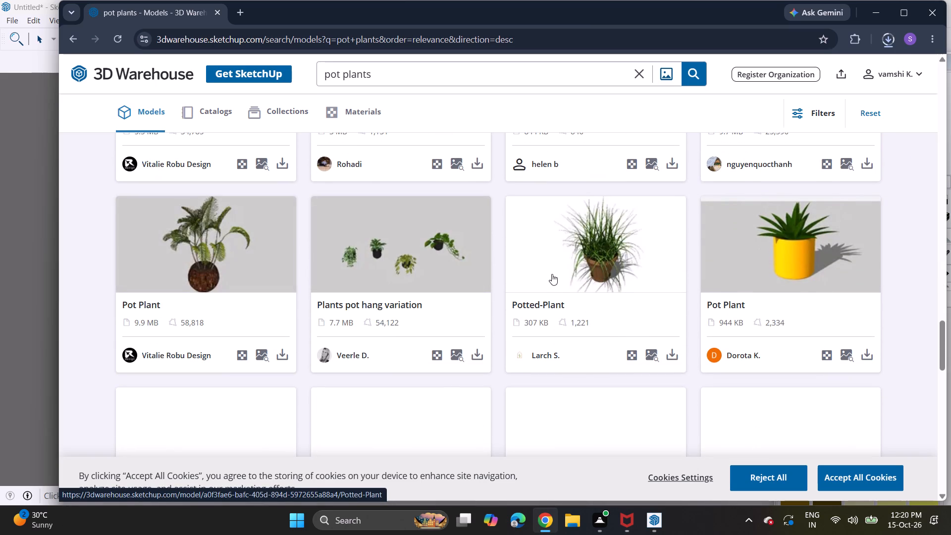
scroll(461, 269, "down", 1)
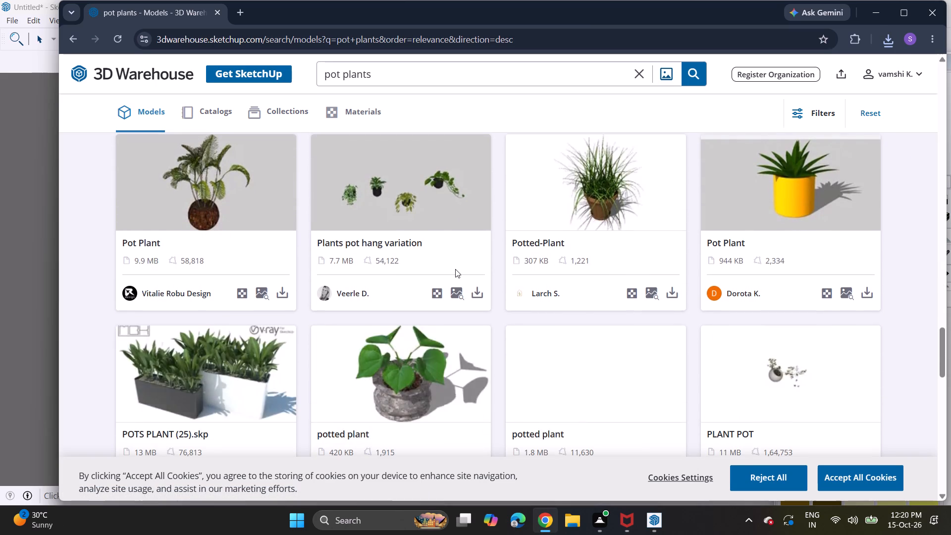
scroll(455, 269, "up", 2)
scroll(455, 269, "down", 8)
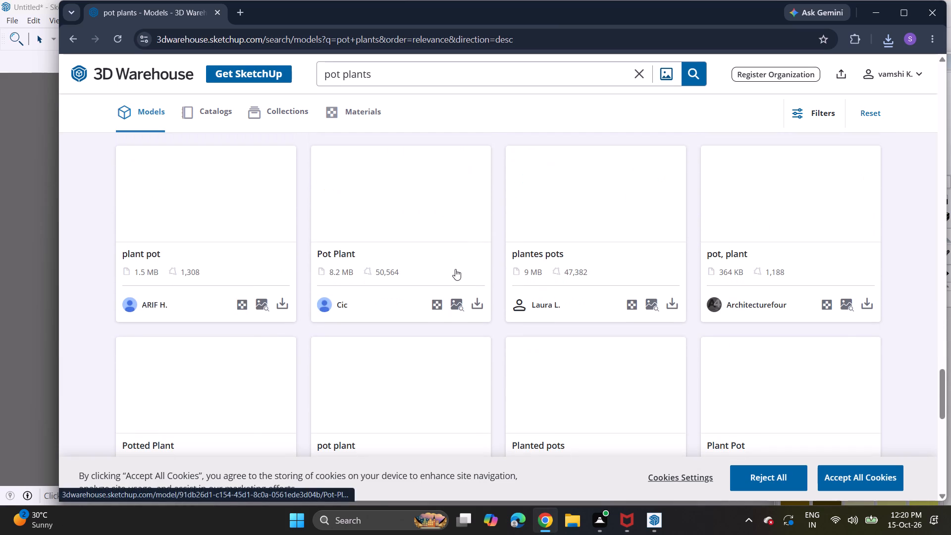
scroll(455, 269, "up", 4)
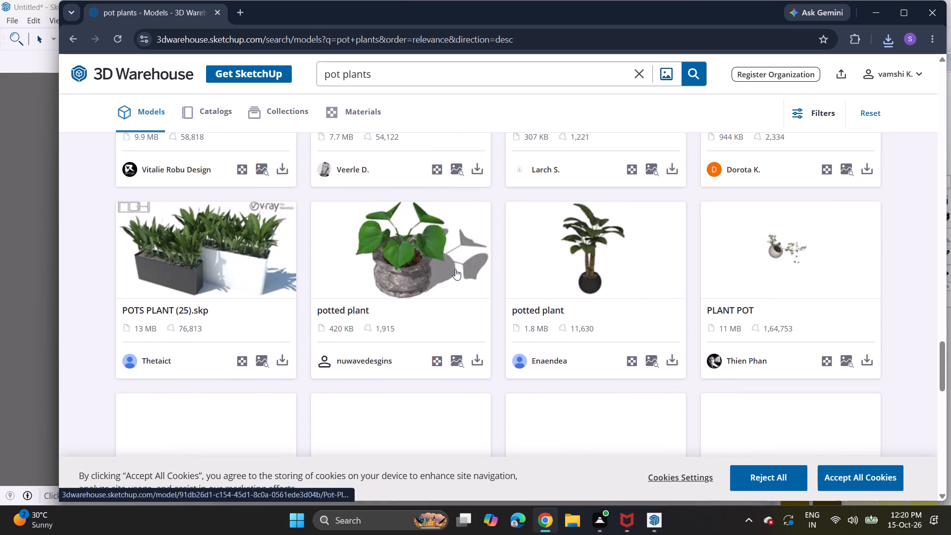
scroll(455, 269, "down", 4)
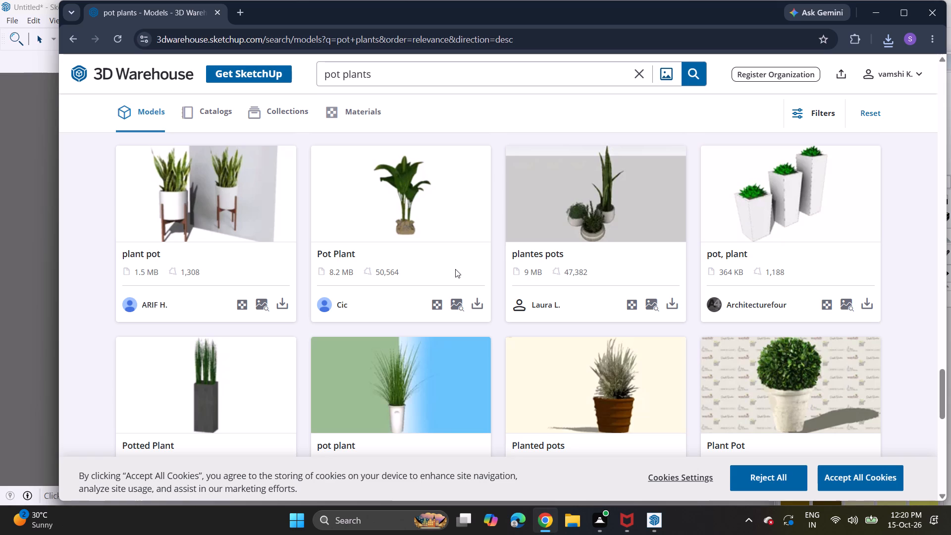
scroll(372, 305, "down", 4)
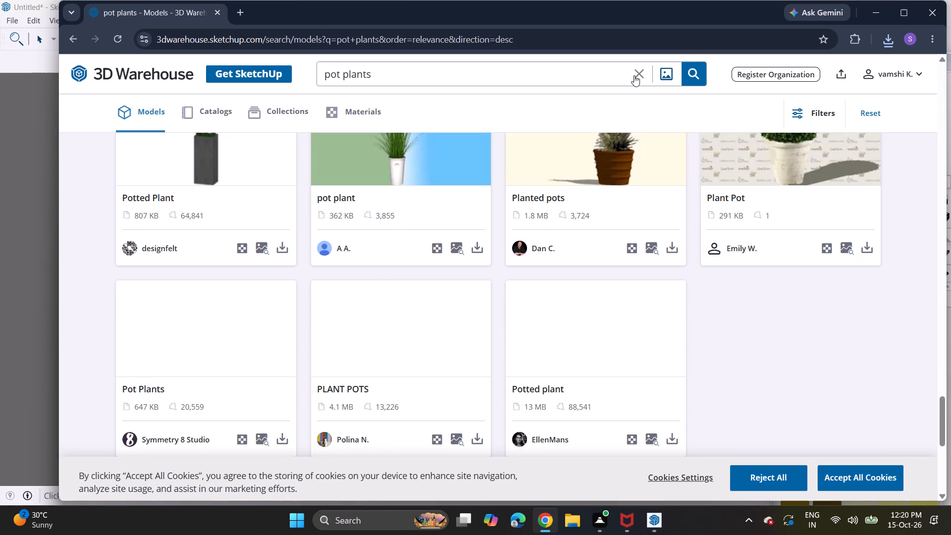
Search the 3D Warehouse models for "lamps".
left_click(635, 74)
type("lamps3")
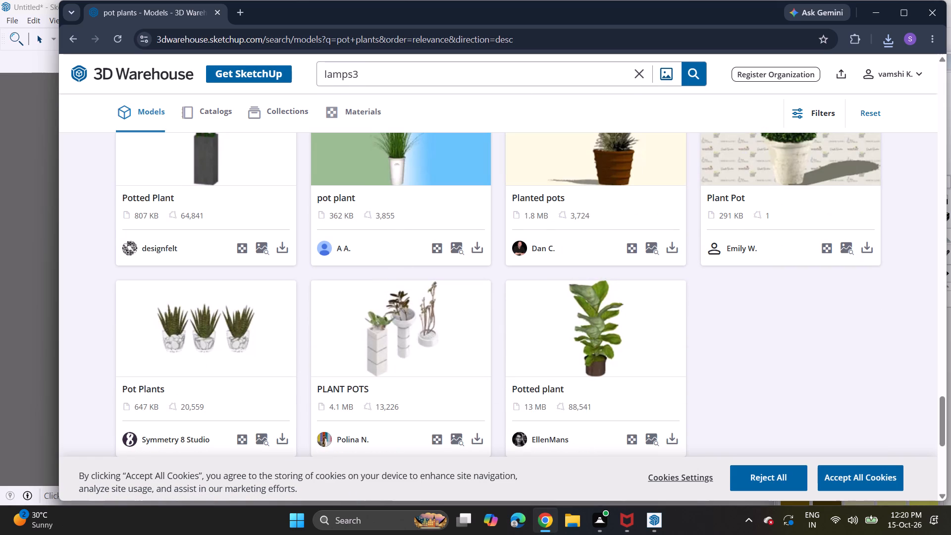
key("BackSpace")
key("Return")
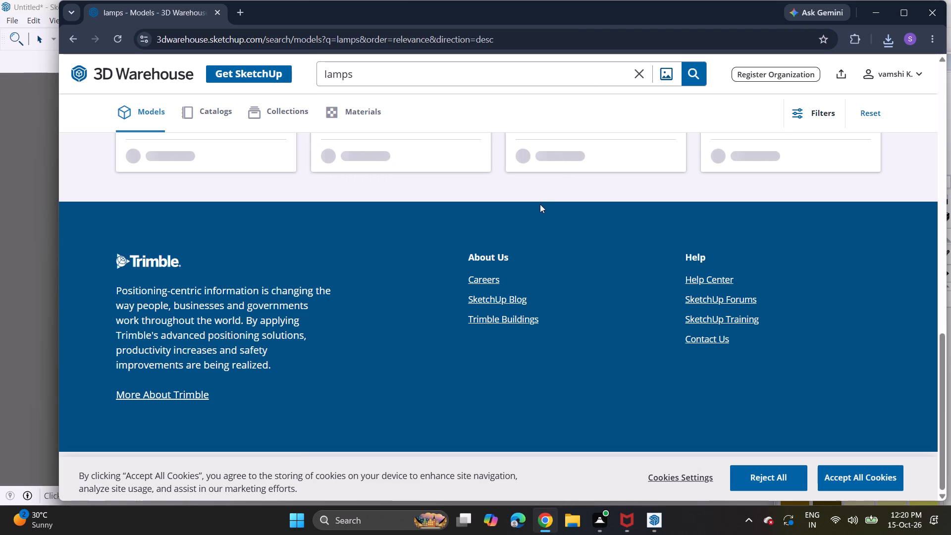
scroll(540, 204, "up", 15)
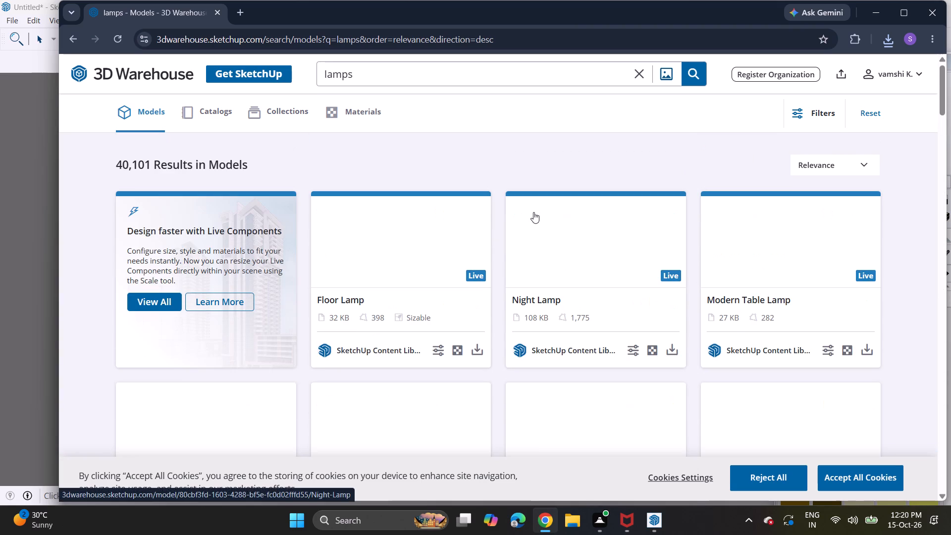
Examine the "lamps" results for a lamp model that suits the puja room.
scroll(532, 216, "down", 3)
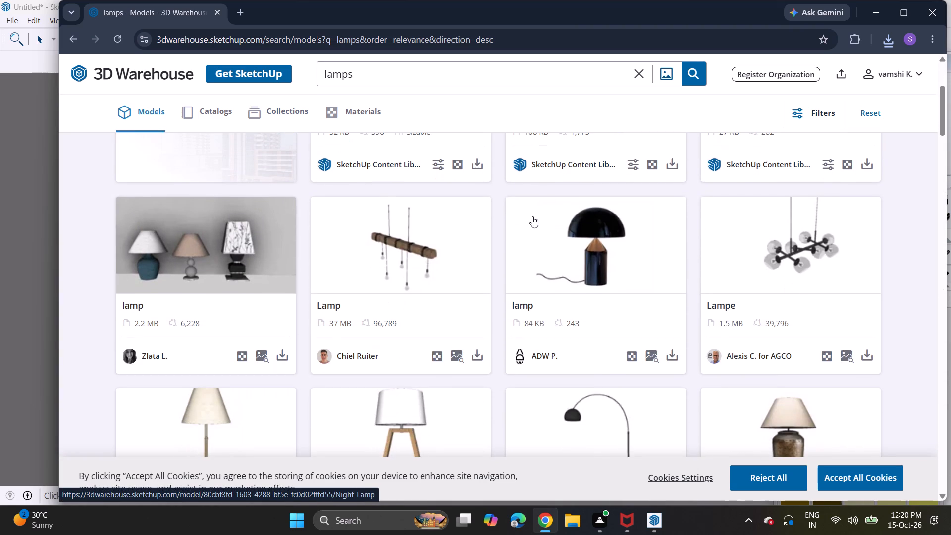
scroll(532, 216, "down", 7)
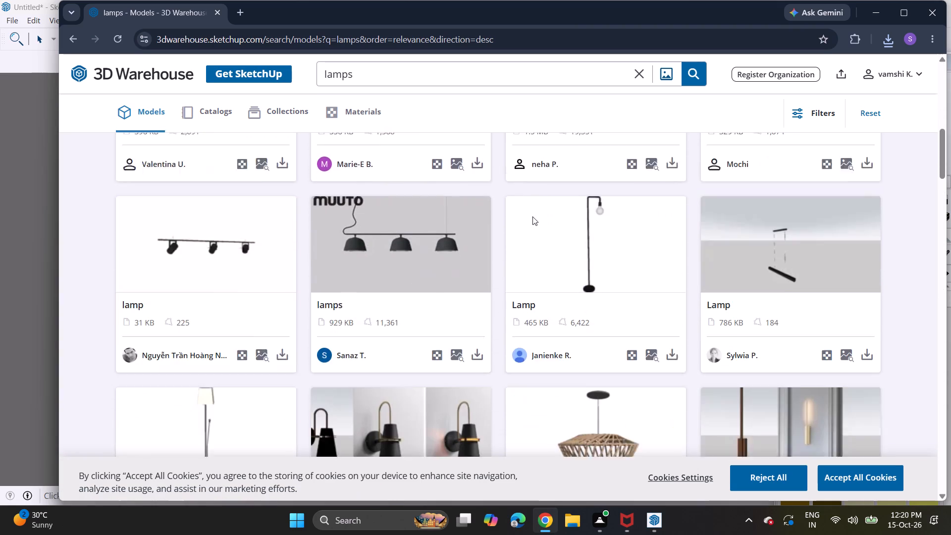
scroll(532, 216, "down", 4)
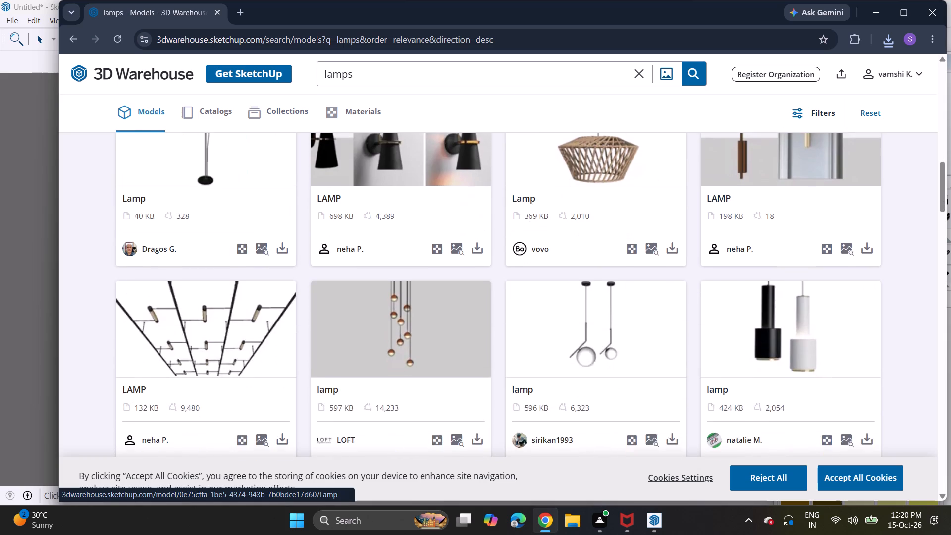
scroll(532, 216, "down", 6)
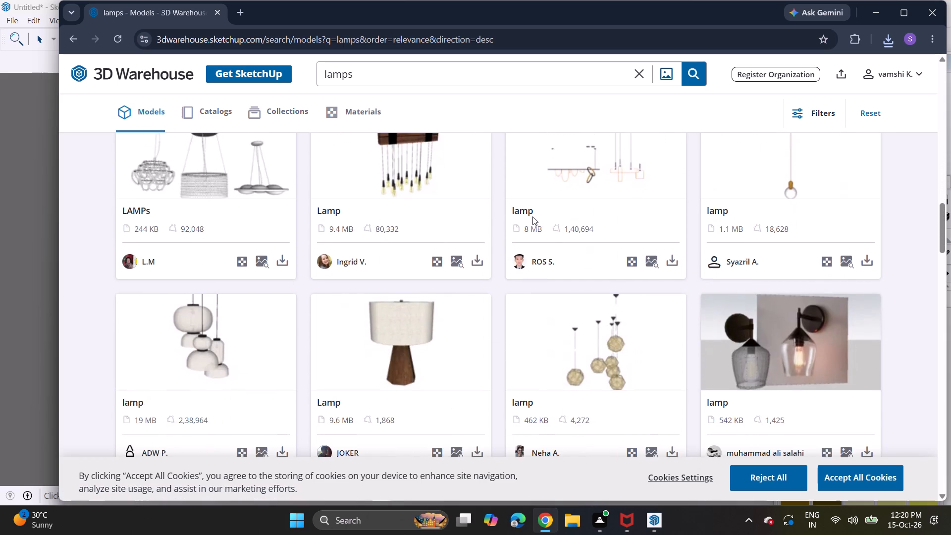
scroll(532, 216, "down", 3)
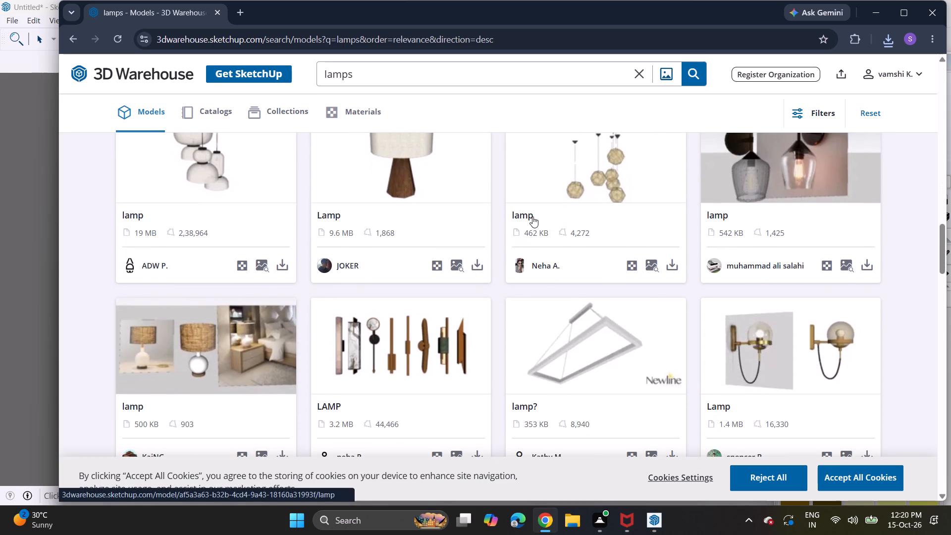
scroll(532, 216, "up", 1)
scroll(532, 216, "down", 2)
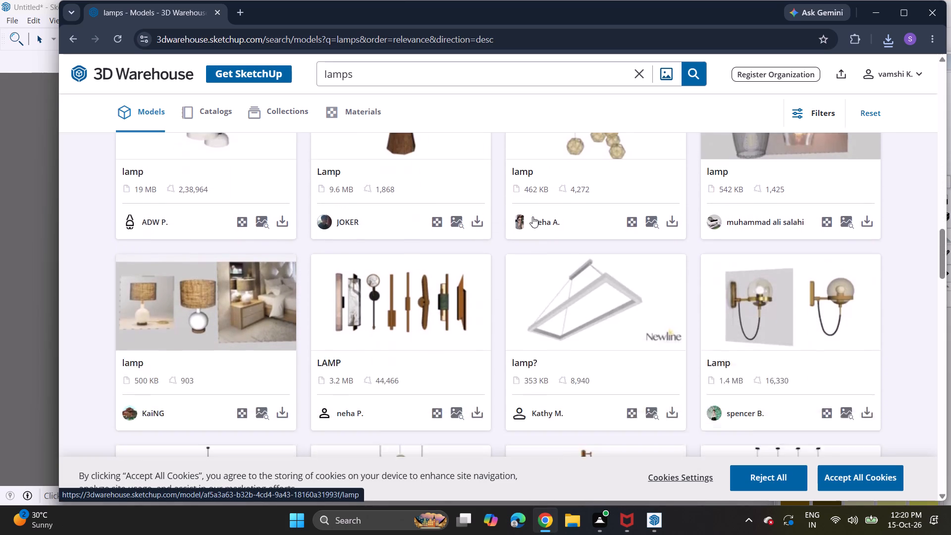
scroll(532, 216, "down", 6)
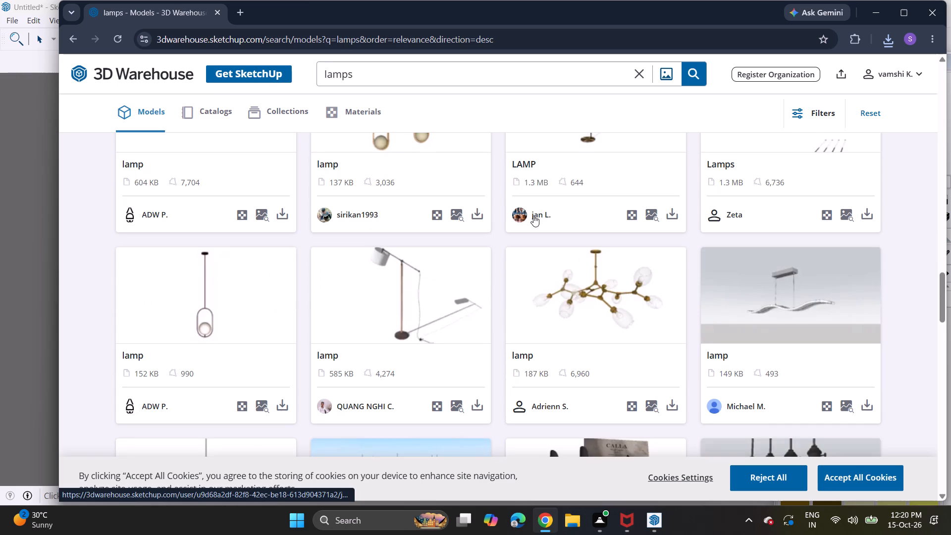
scroll(524, 238, "down", 5)
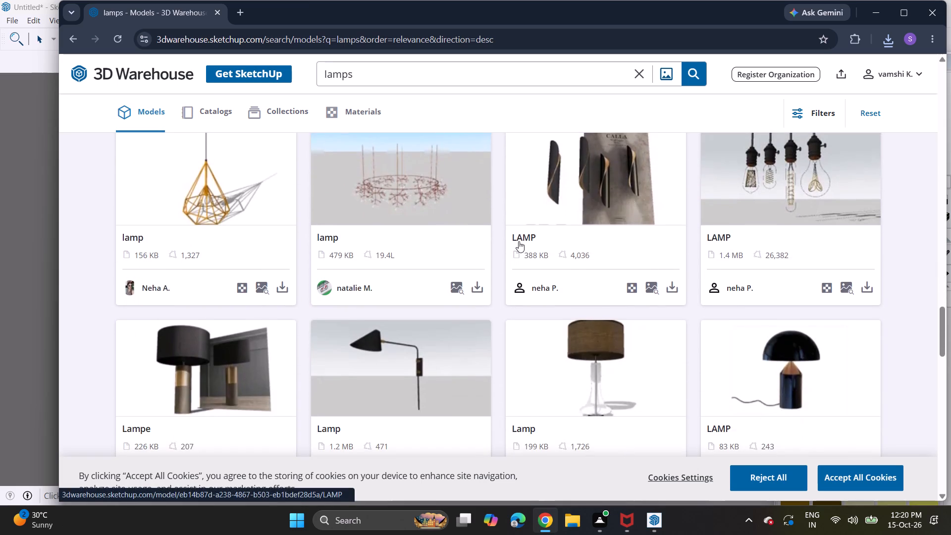
scroll(519, 241, "down", 4)
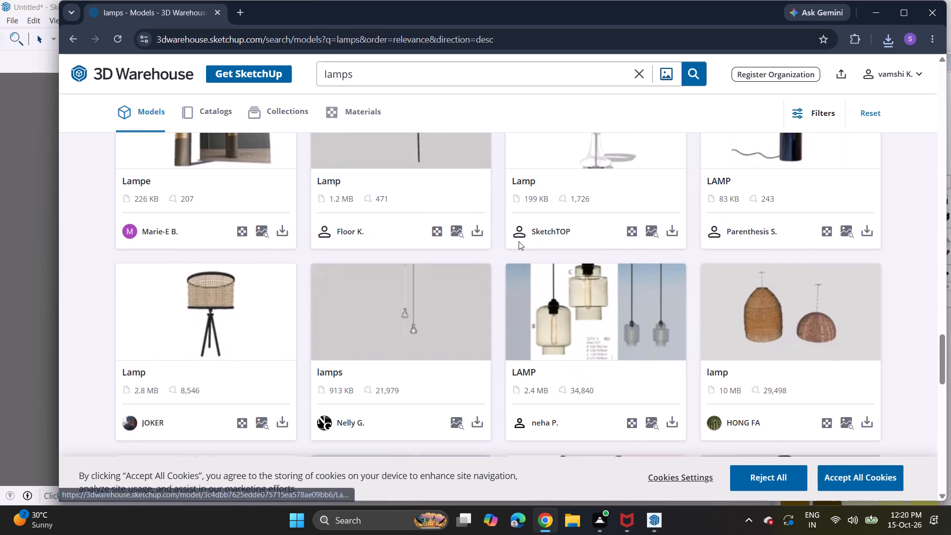
scroll(519, 241, "down", 4)
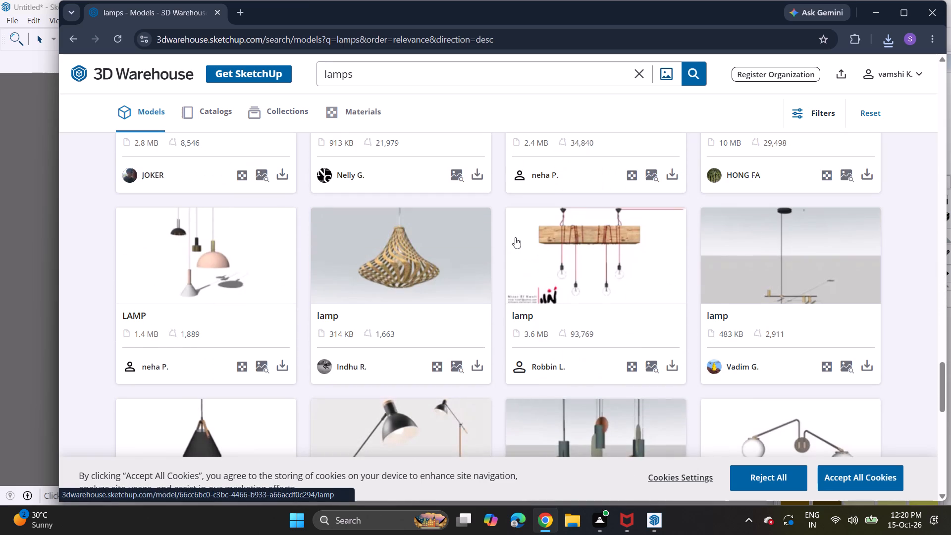
scroll(515, 237, "down", 6)
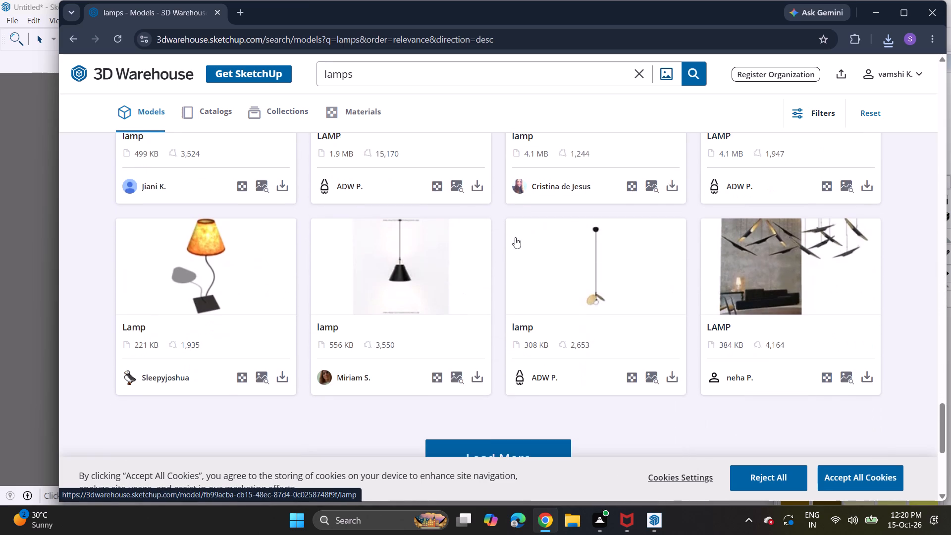
Load more "lamps" results and look through the additional models.
scroll(515, 237, "down", 2)
left_click(486, 338)
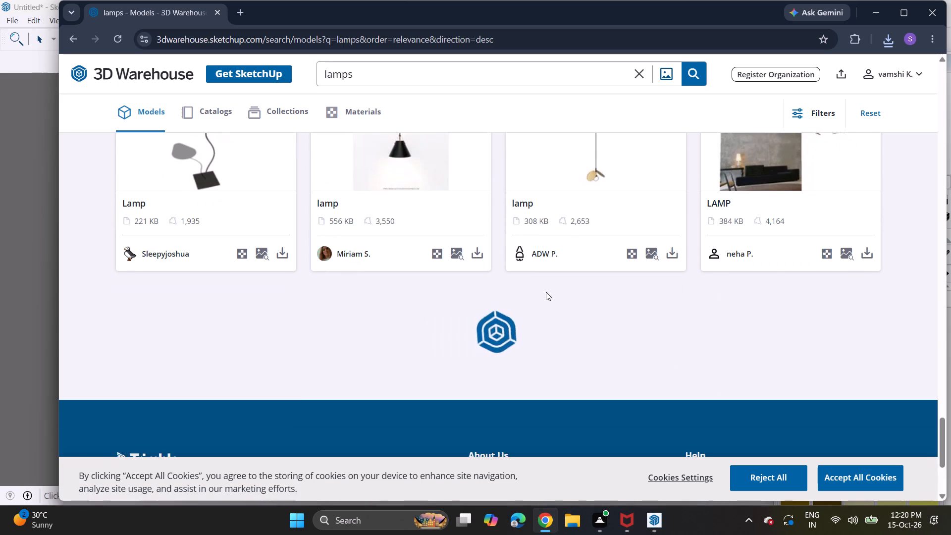
scroll(546, 292, "up", 5)
scroll(546, 292, "down", 4)
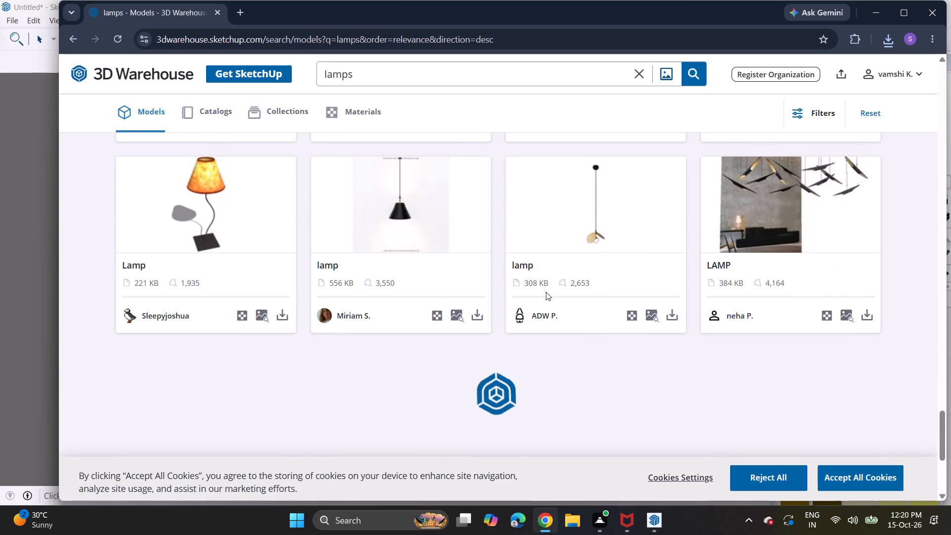
scroll(546, 292, "up", 2)
scroll(546, 292, "down", 4)
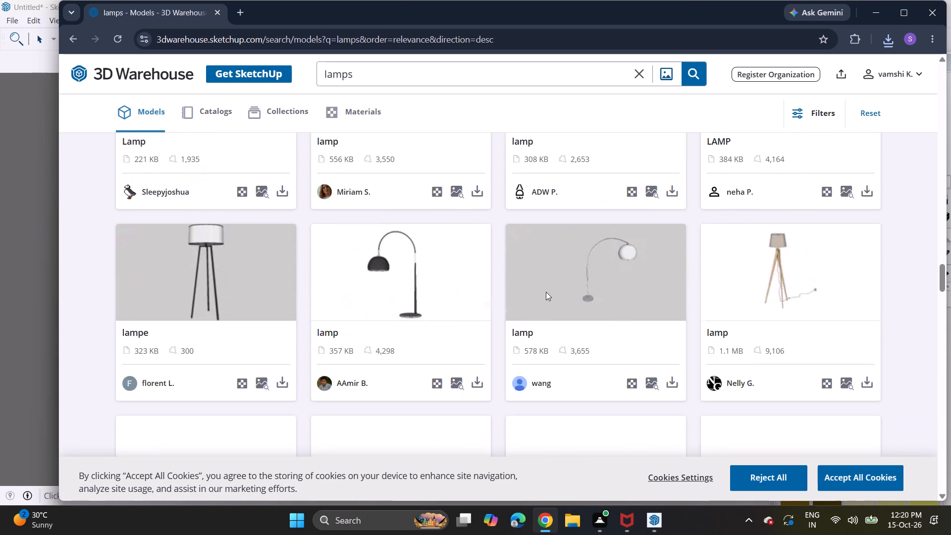
scroll(546, 292, "up", 1)
scroll(546, 292, "down", 4)
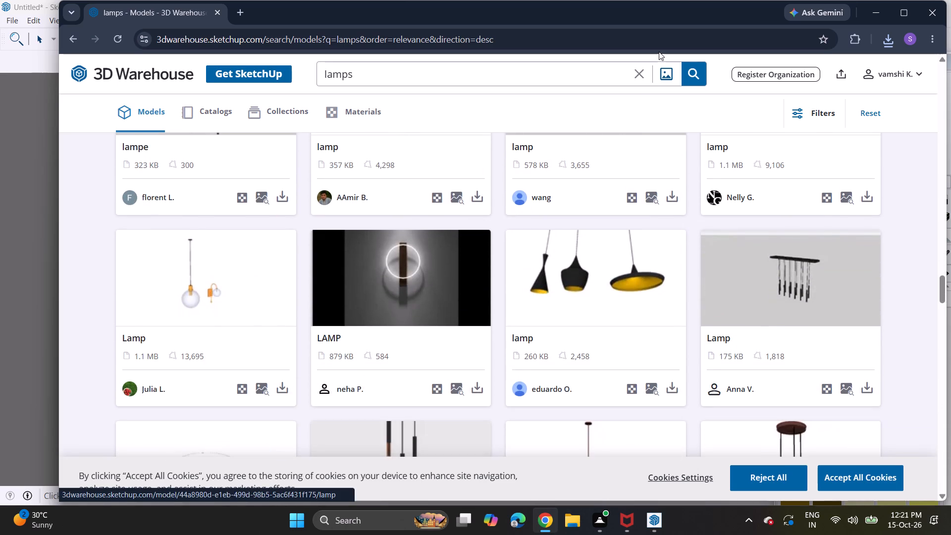
Narrow the lamp search by changing the query to "pot lamps".
left_click(323, 76)
type("pot")
key("space")
key("Return")
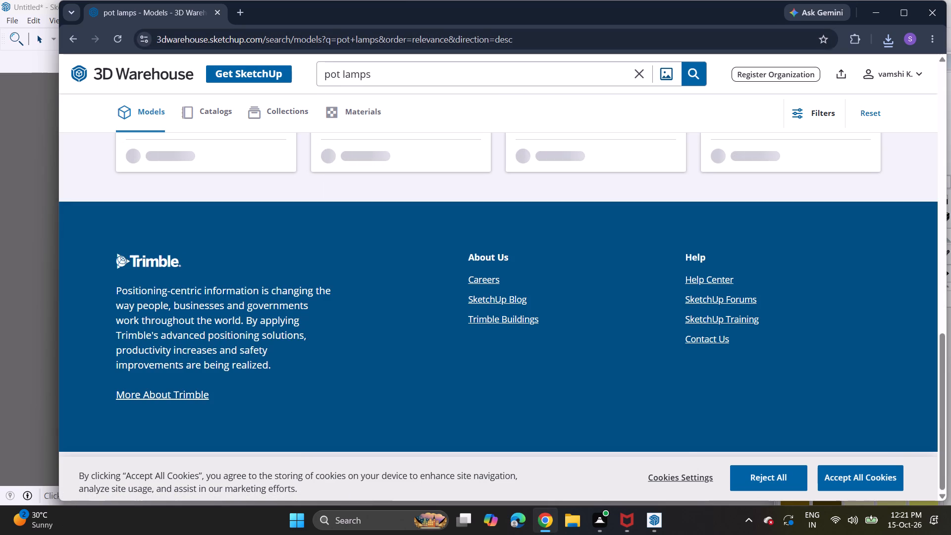
scroll(325, 233, "up", 9)
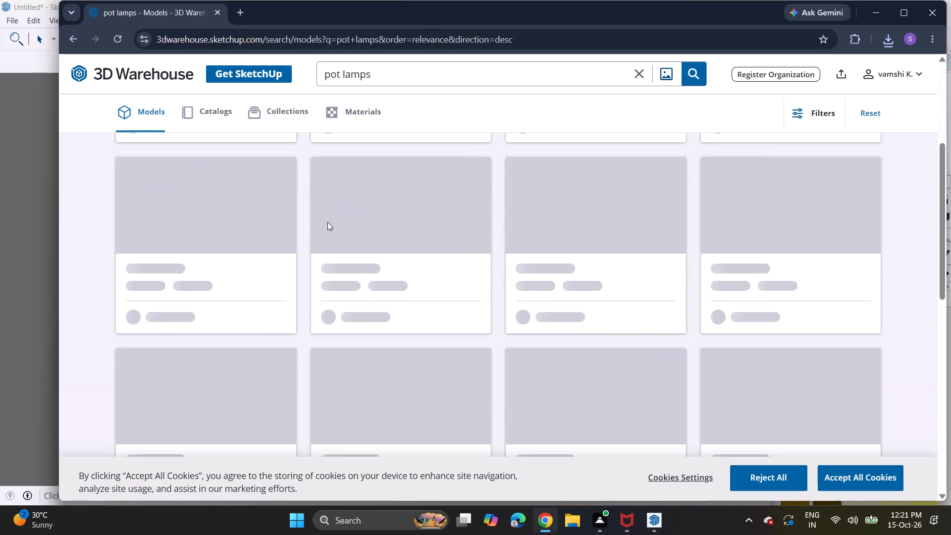
Examine the "pot lamps" results for a lamp model that suits the puja room.
scroll(367, 229, "up", 9)
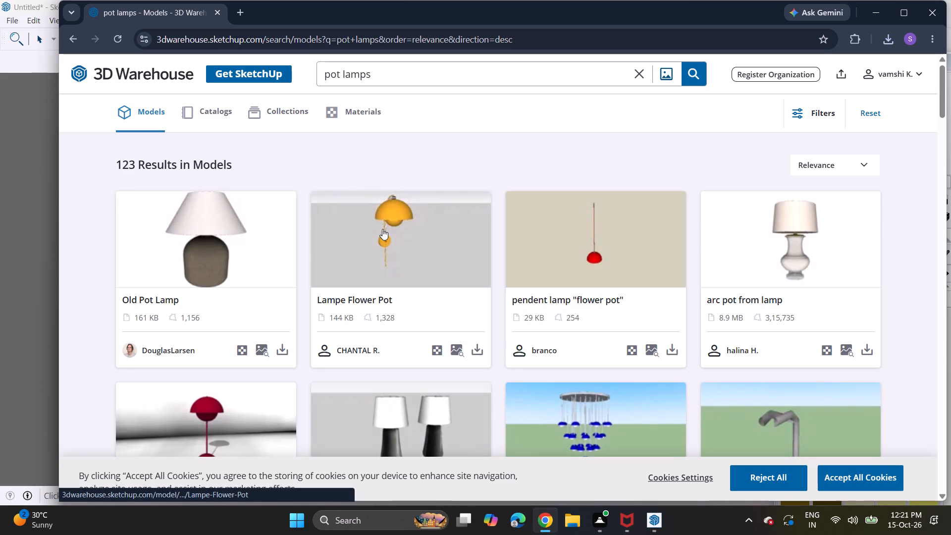
scroll(381, 230, "down", 5)
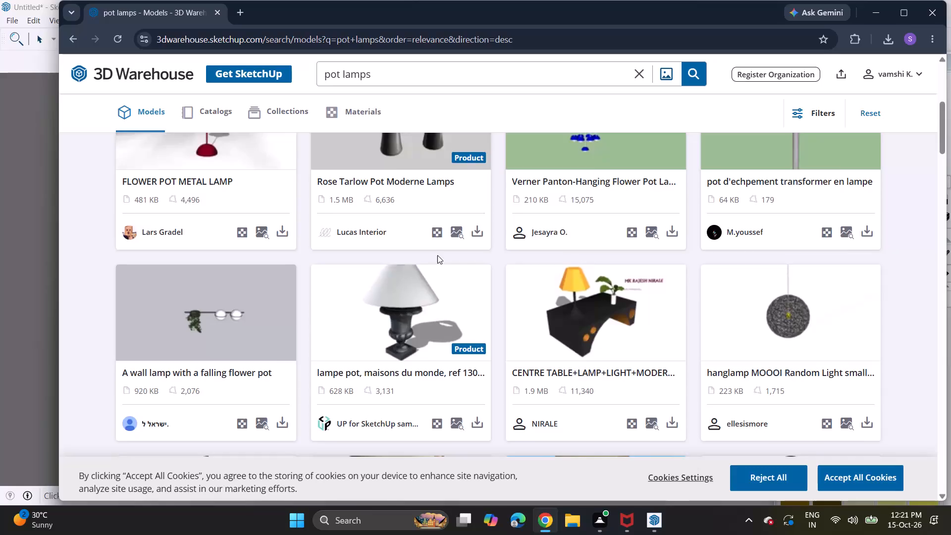
scroll(437, 257, "down", 8)
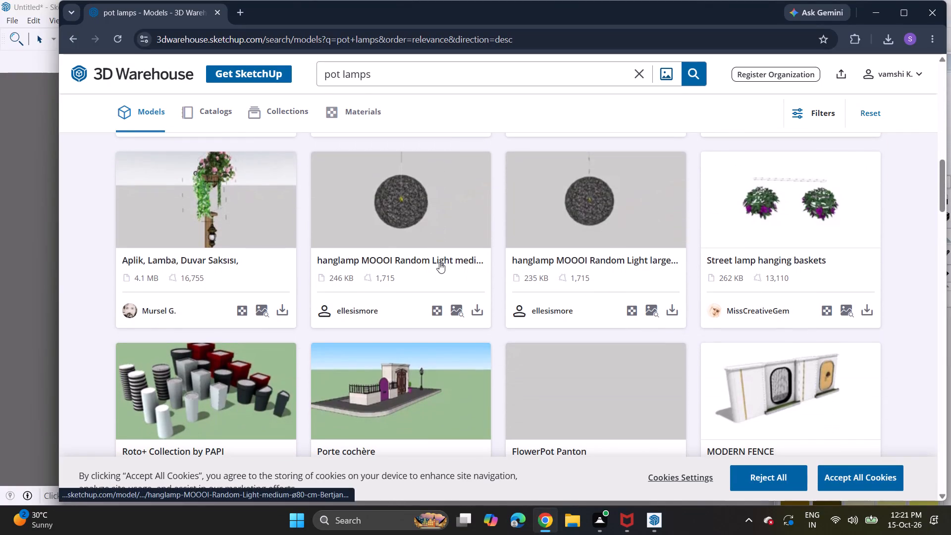
scroll(439, 263, "down", 5)
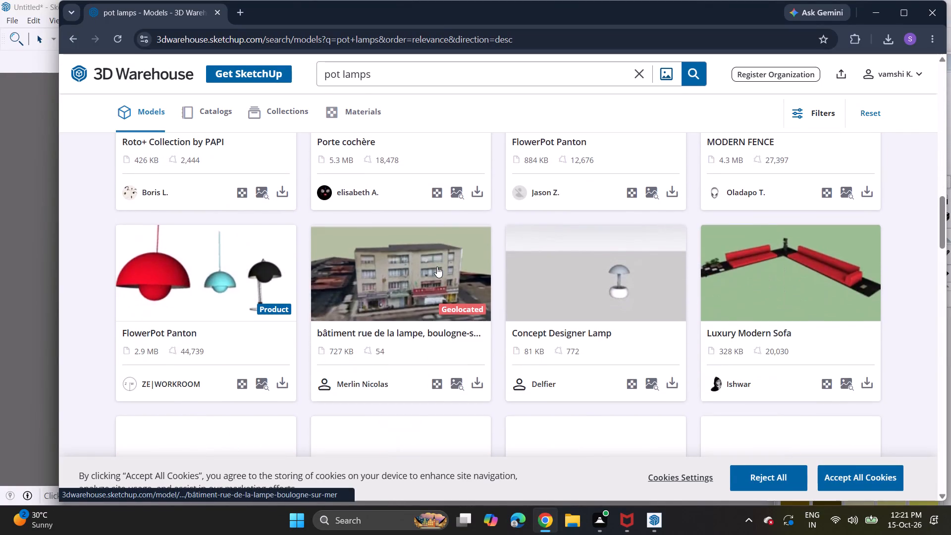
scroll(437, 267, "down", 4)
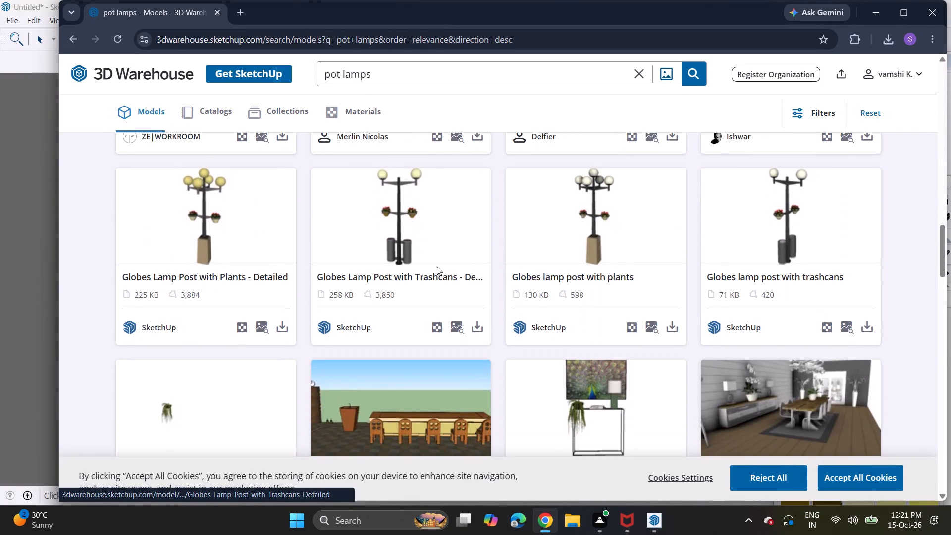
scroll(437, 267, "down", 3)
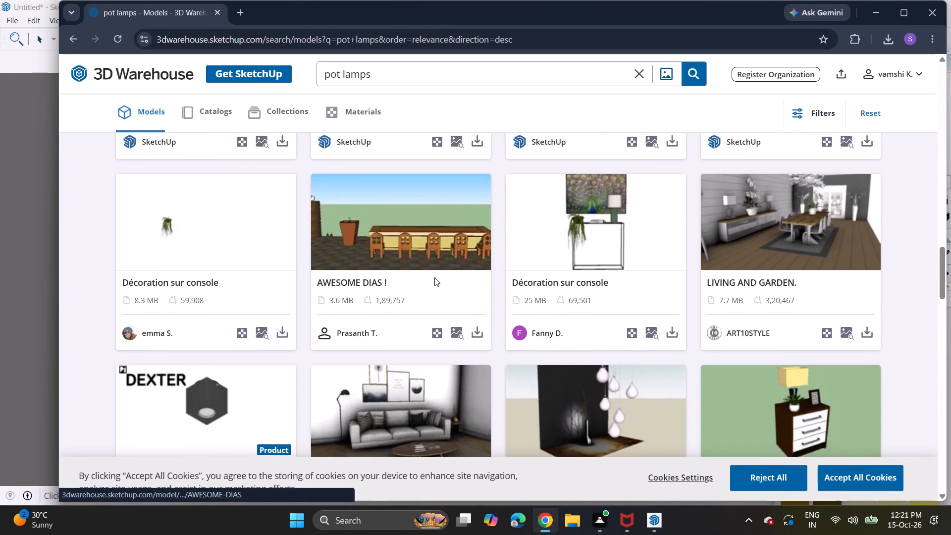
scroll(434, 277, "down", 6)
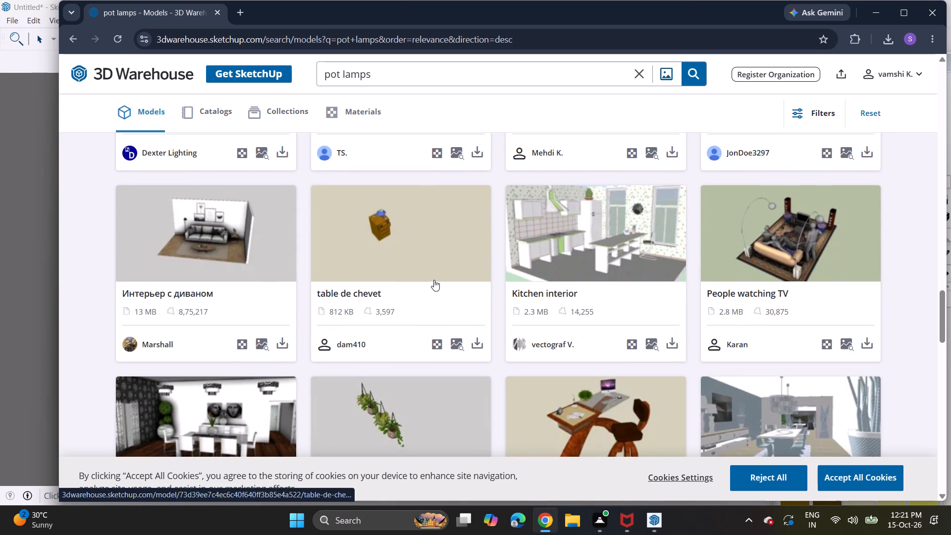
scroll(434, 279, "down", 4)
scroll(433, 281, "up", 1)
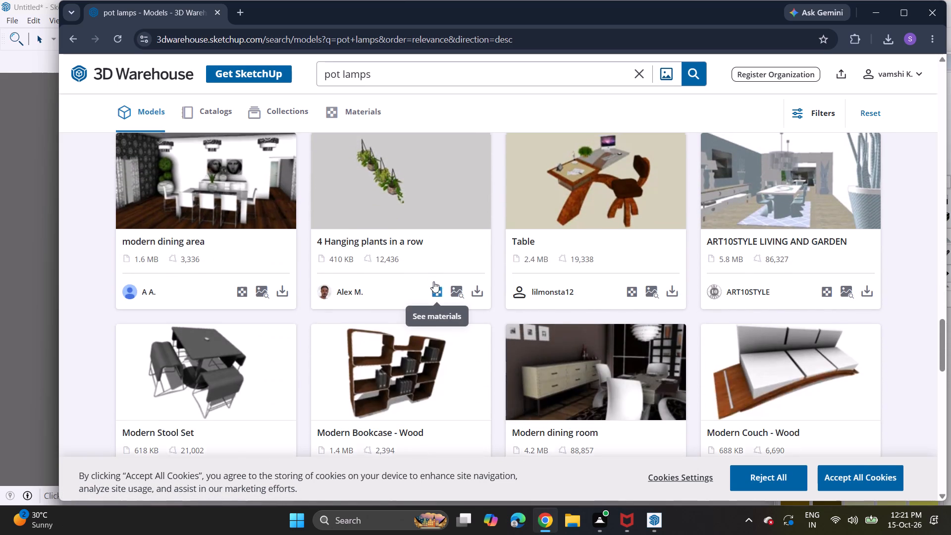
scroll(433, 282, "down", 3)
scroll(440, 286, "up", 3)
scroll(439, 287, "down", 3)
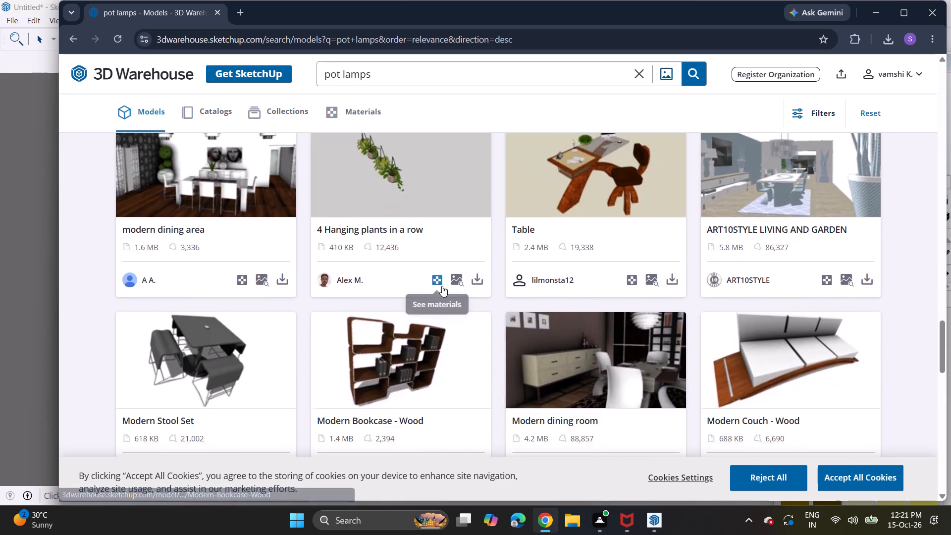
scroll(442, 286, "down", 8)
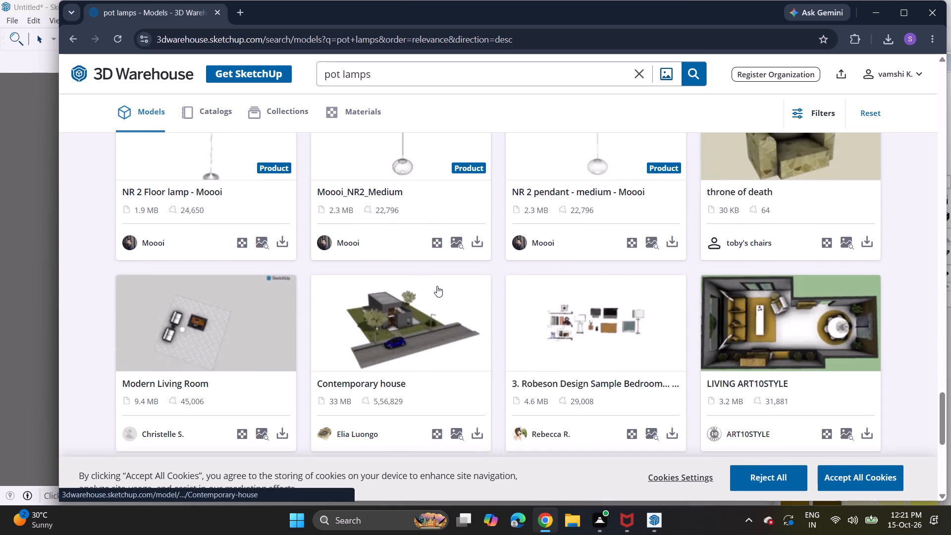
scroll(437, 286, "down", 2)
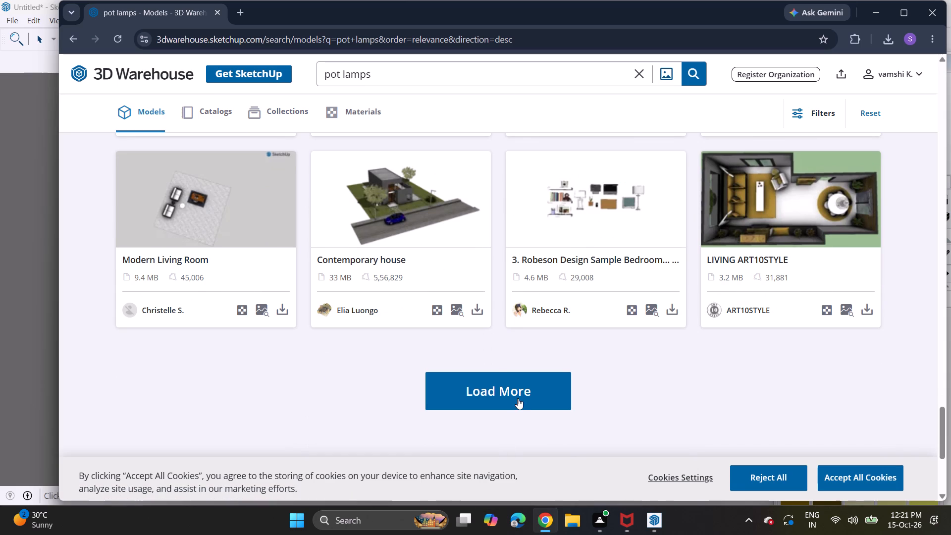
Load more "pot lamps" results and look back over the listing from its end to its start.
left_click(518, 398)
scroll(642, 314, "up", 18)
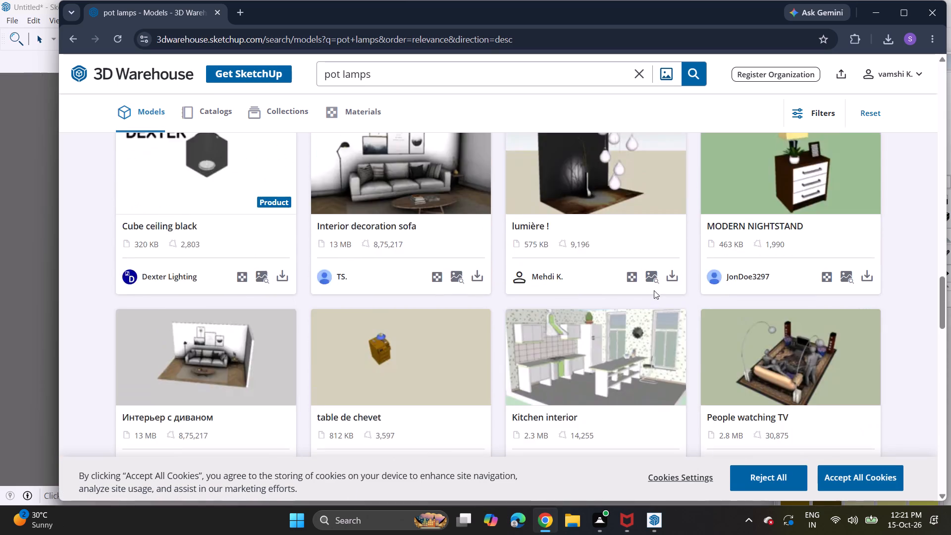
scroll(654, 290, "up", 17)
scroll(655, 288, "up", 10)
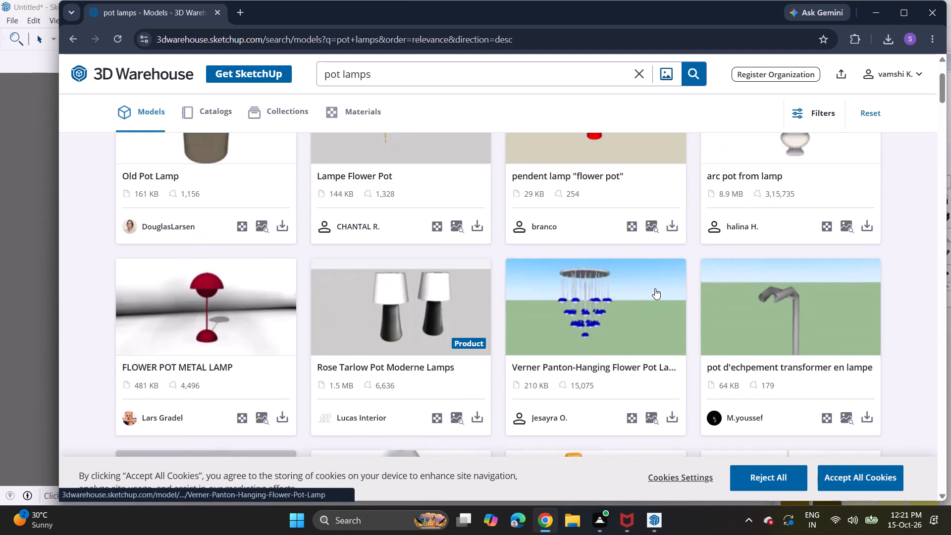
scroll(655, 288, "up", 11)
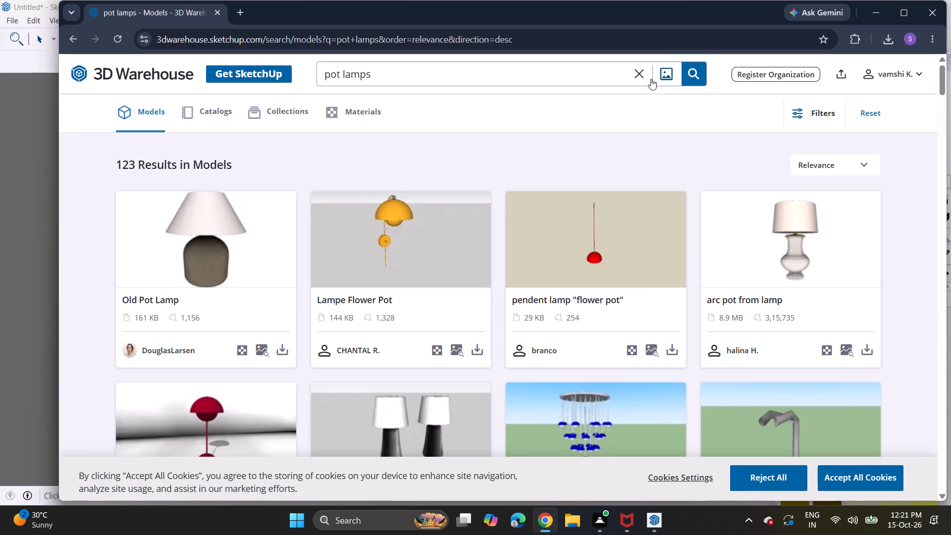
Clear the search text, check the catalogs, collections and materials for pot lamps, and return to the models.
left_click(636, 72)
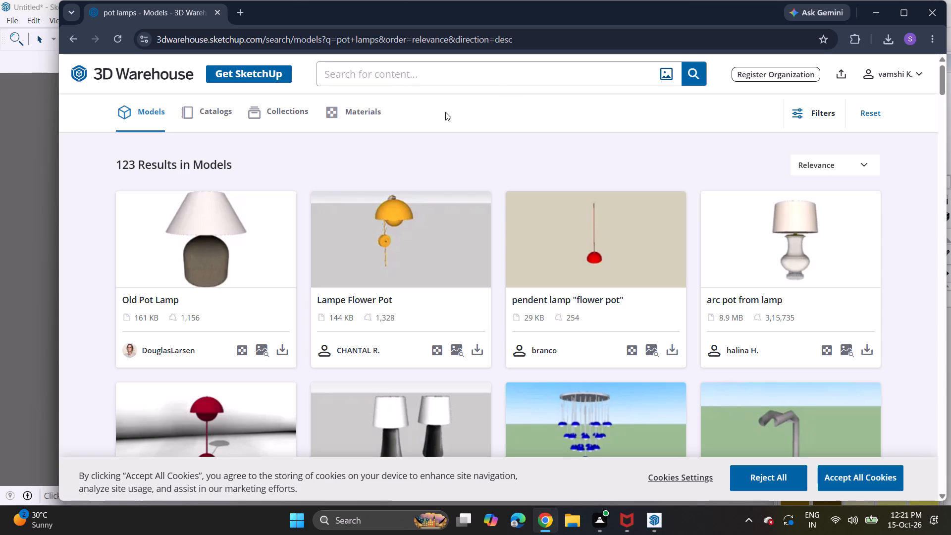
left_click(203, 112)
left_click(192, 113)
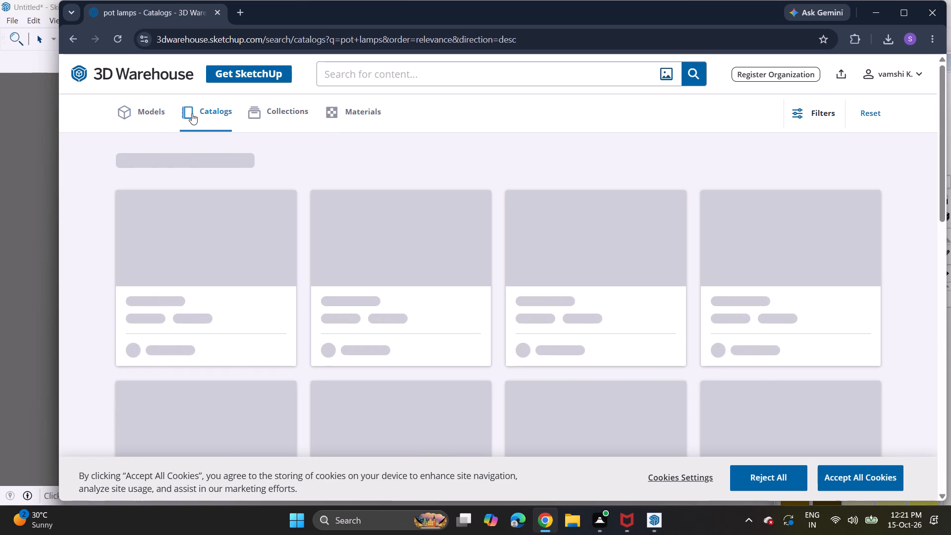
left_click(254, 114)
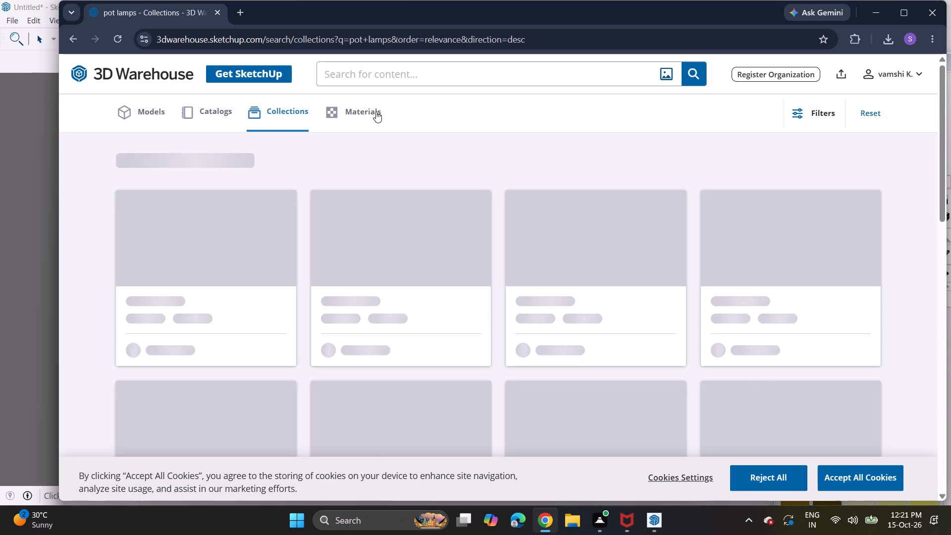
left_click(330, 117)
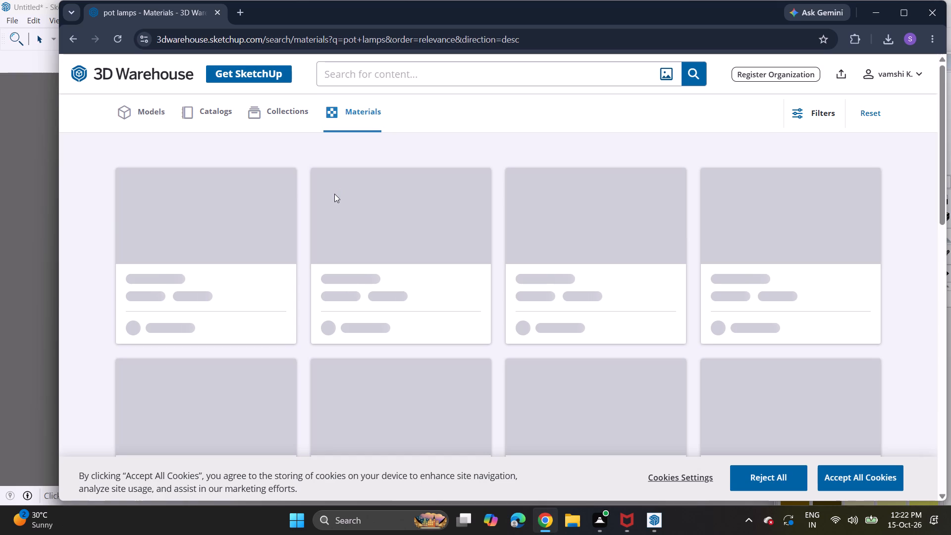
left_click(149, 117)
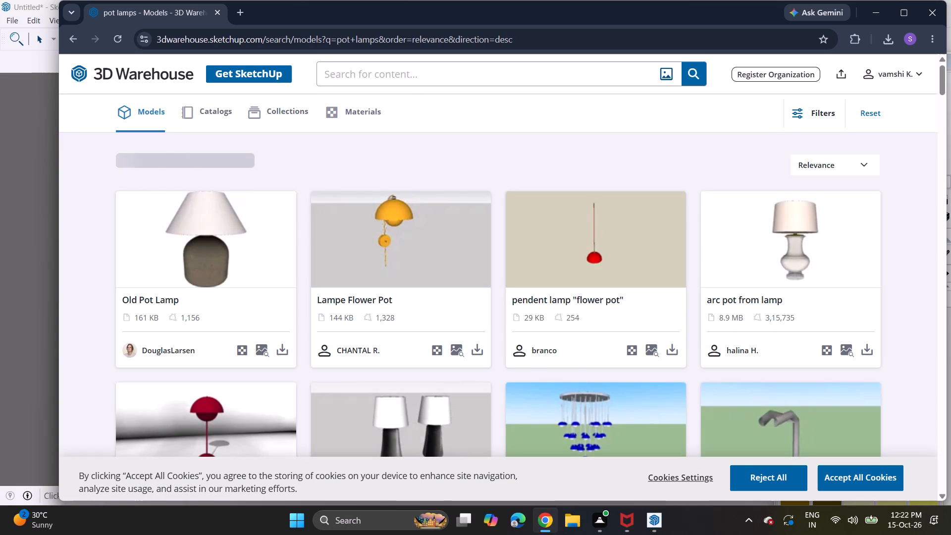
Search the 3D Warehouse models for "spot ligths" and look through the results.
left_click(532, 73)
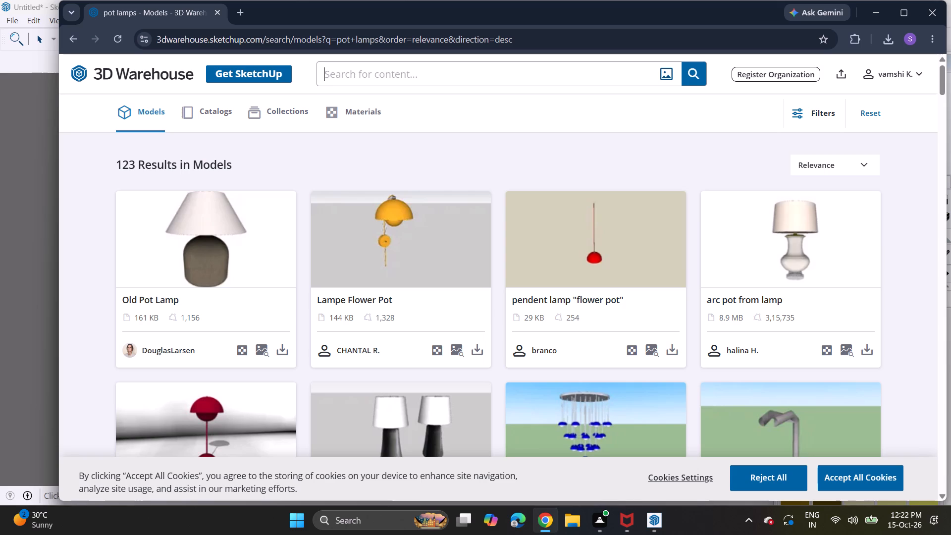
left_click(532, 73)
type("spot t")
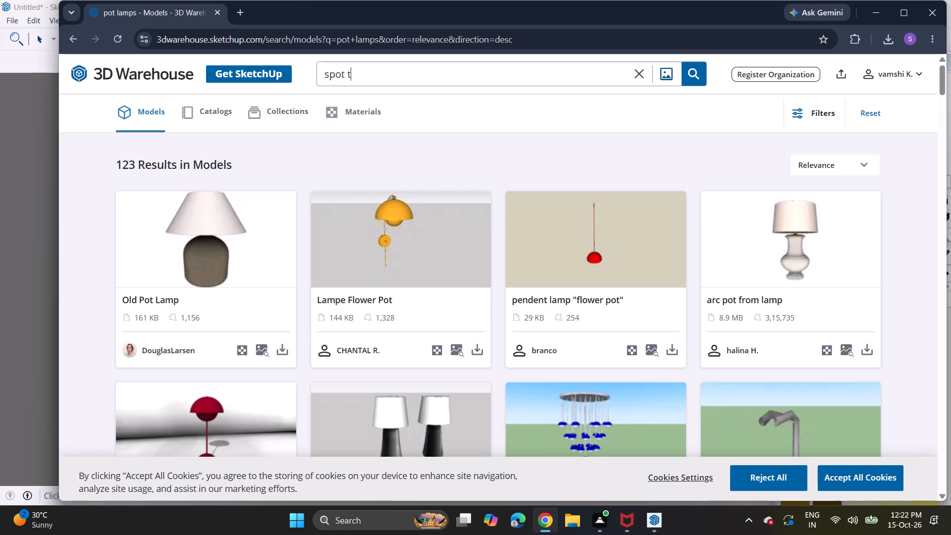
key("BackSpace")
type("ligths")
key("Return")
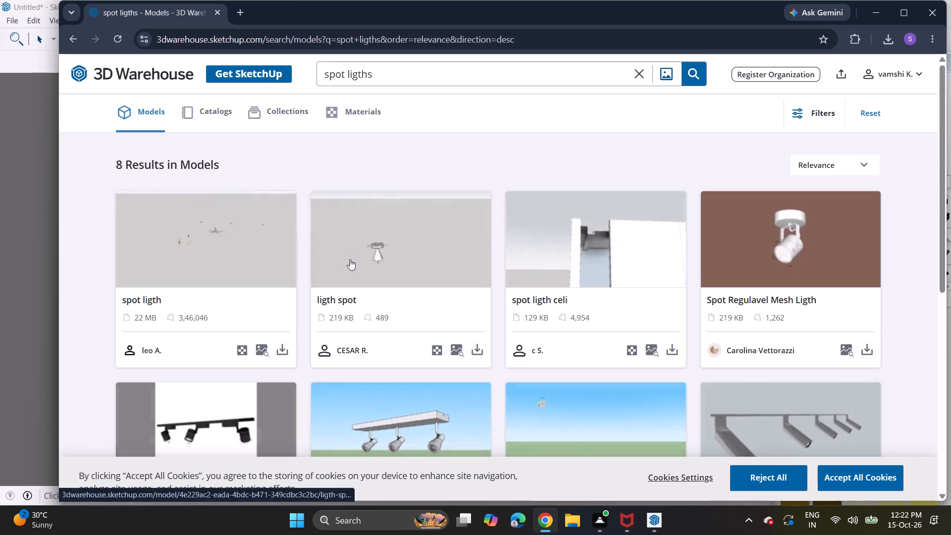
scroll(353, 259, "down", 4)
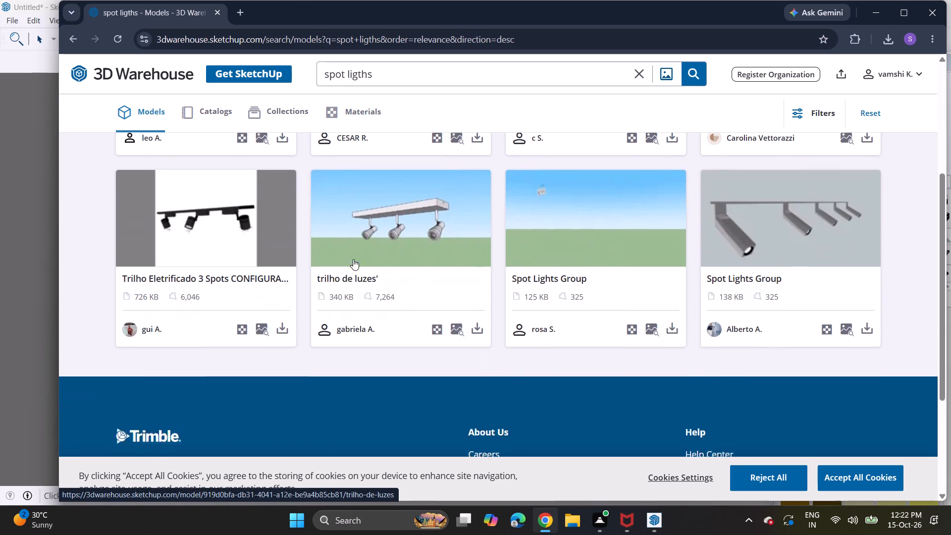
scroll(353, 259, "down", 2)
scroll(363, 259, "up", 4)
scroll(448, 231, "up", 3)
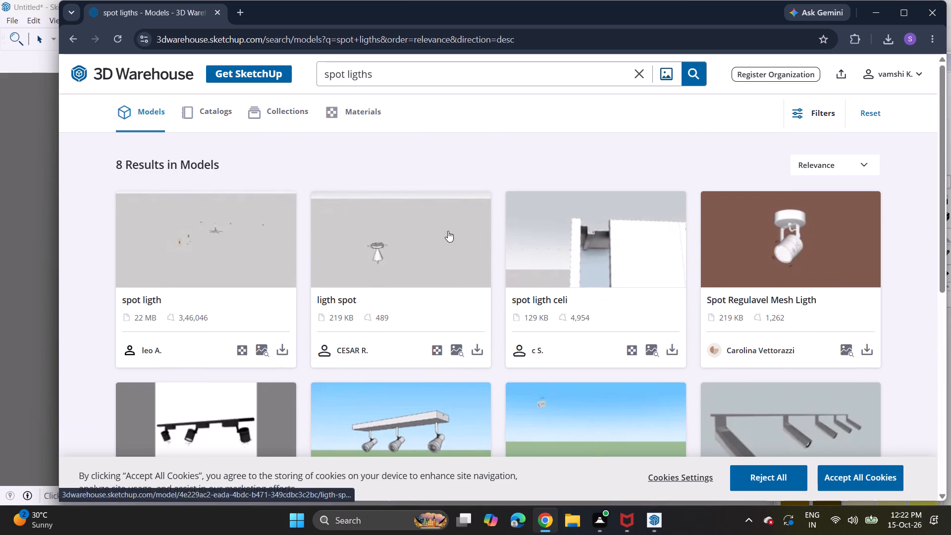
Replace the query and search the 3D Warehouse models for "deepam".
left_click(634, 72)
type("deee")
key("BackSpace")
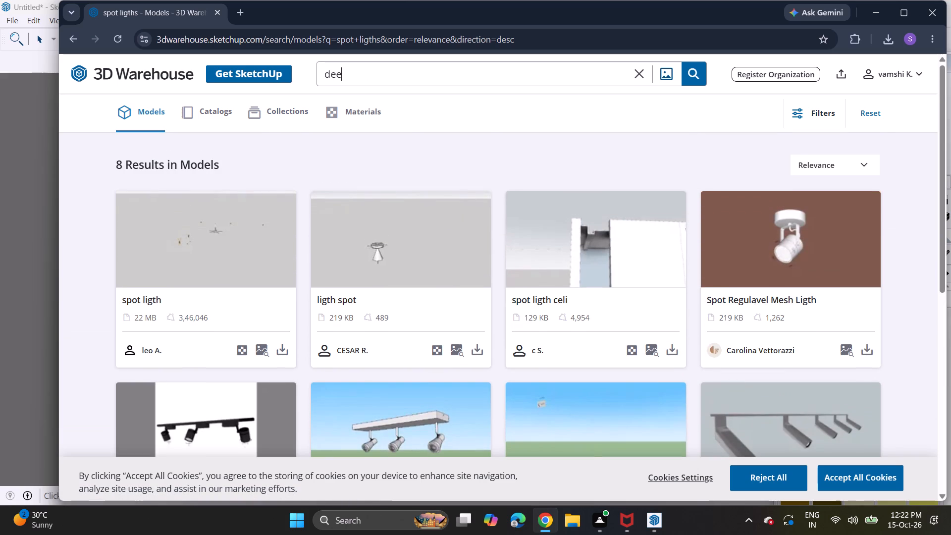
type("pam")
left_click(699, 77)
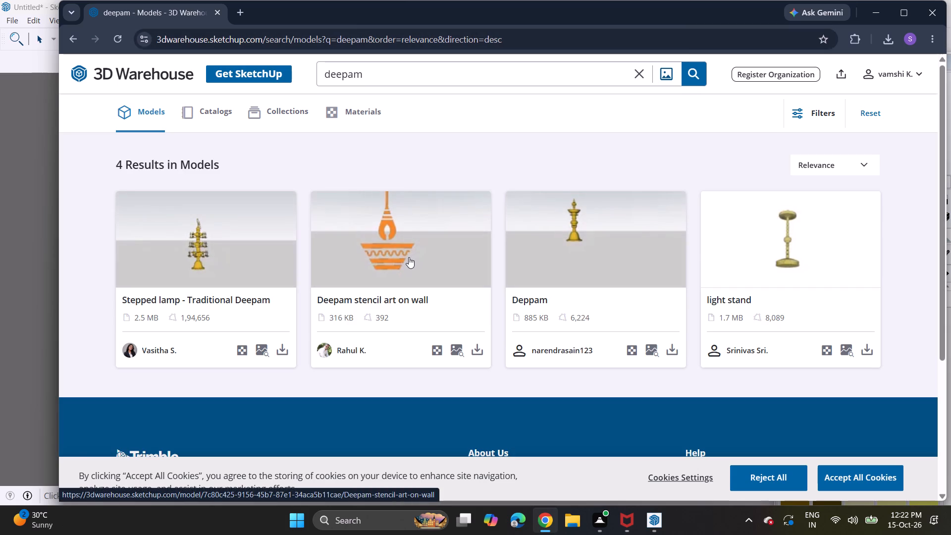
Download the "Deepam stencil art on wall" model as a SketchUp file.
left_click(476, 352)
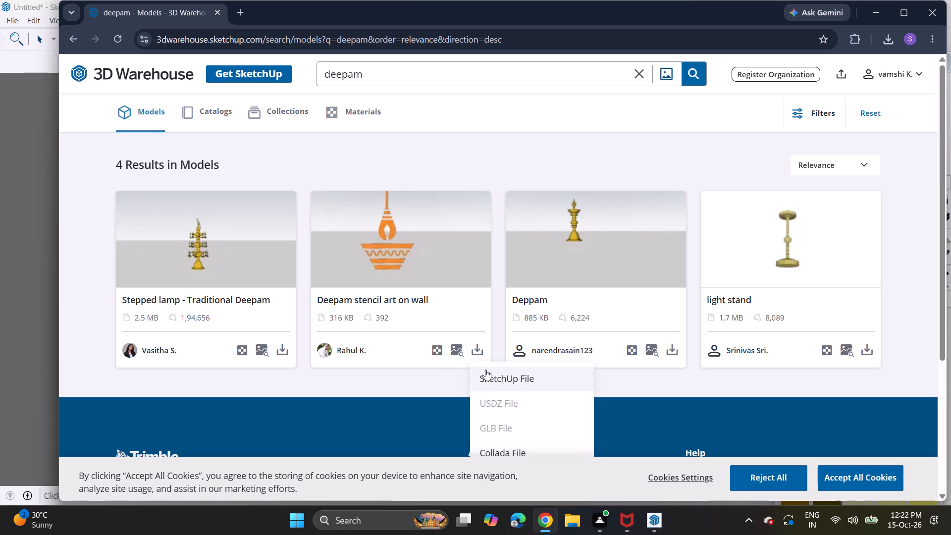
left_click(485, 370)
scroll(485, 338, "down", 5)
scroll(492, 329, "up", 9)
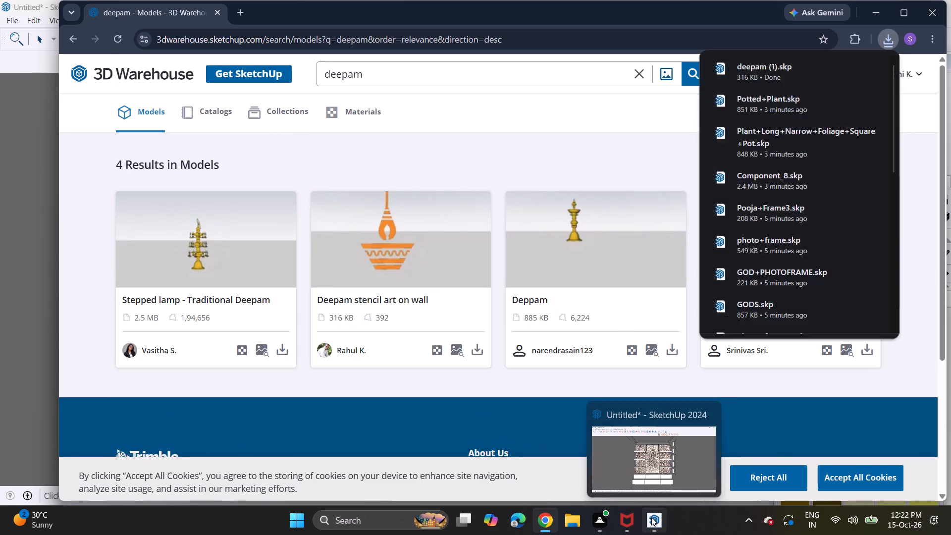
Switch to SketchUp, import the ganesh model with the two idols from Downloads, and place it on the upper platform before the Om panel.
left_click(651, 517)
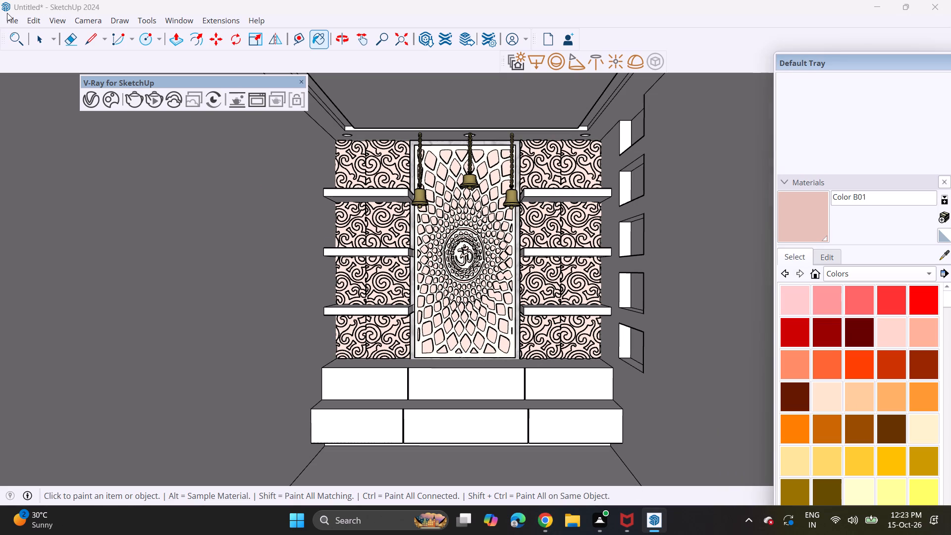
left_click(7, 13)
left_click(8, 20)
left_click(27, 195)
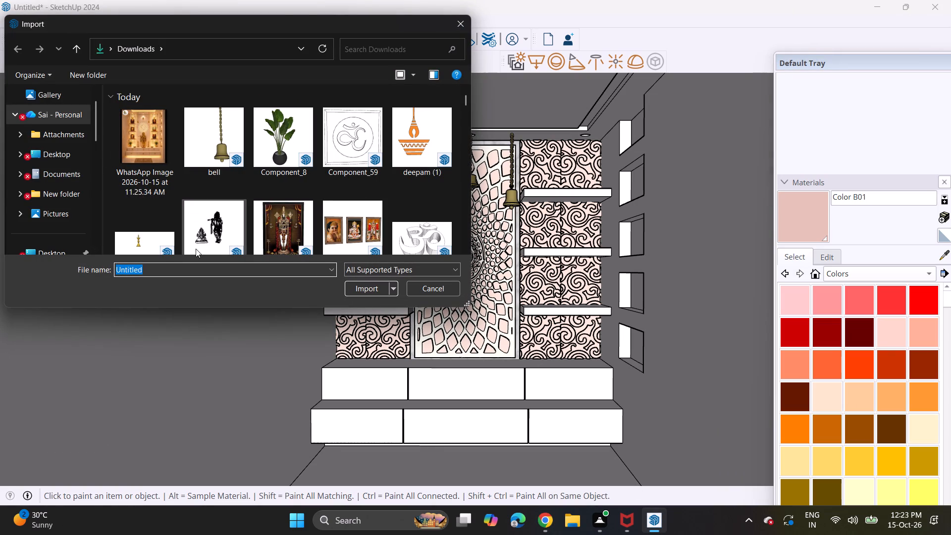
left_click(205, 228)
left_click(365, 289)
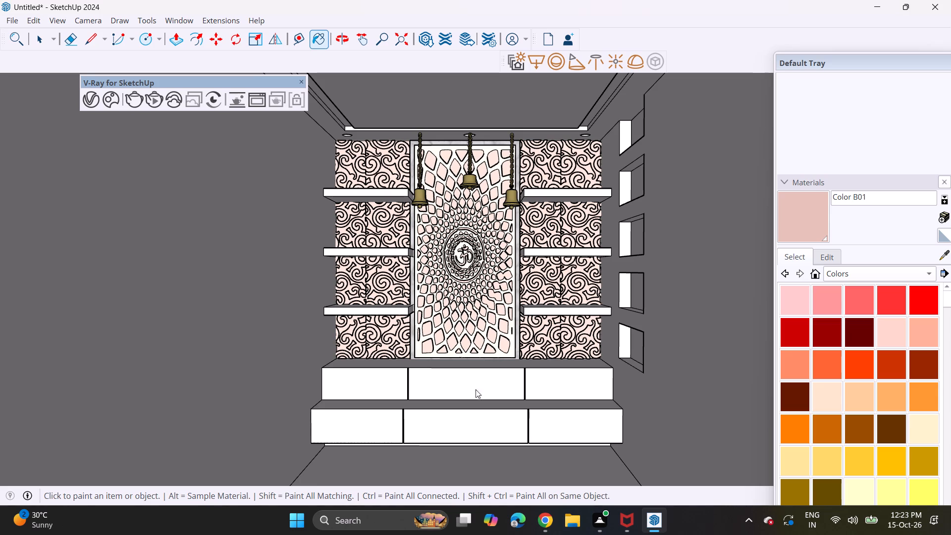
scroll(455, 325, "down", 5)
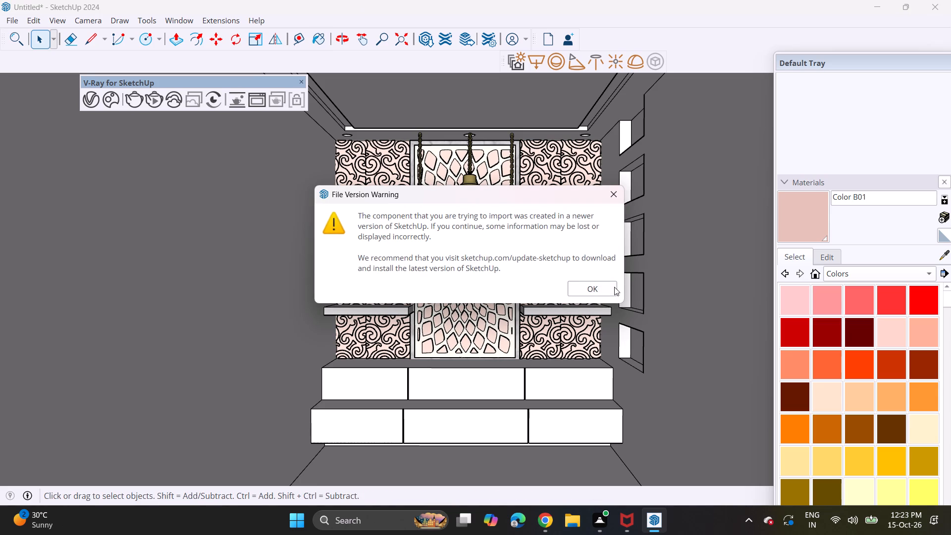
left_click(614, 287)
scroll(356, 357, "down", 4)
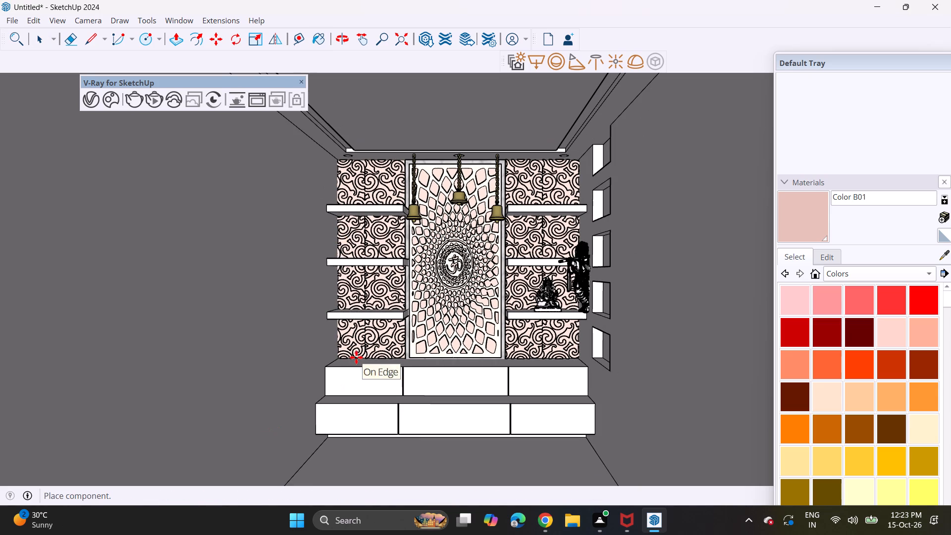
left_click(443, 365)
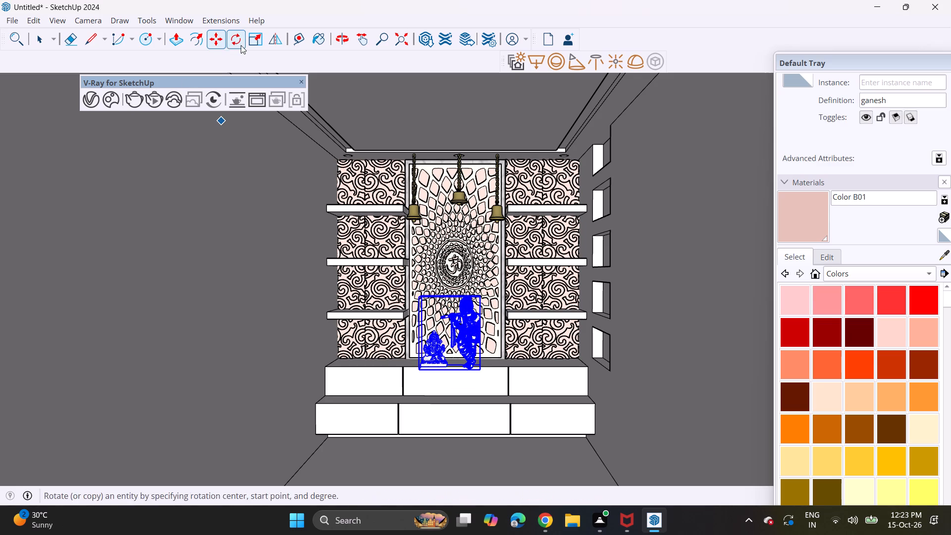
Scale the ganesh idols component up uniformly to roughly the width of the Om panel and deselect it.
left_click(251, 36)
left_click(484, 299)
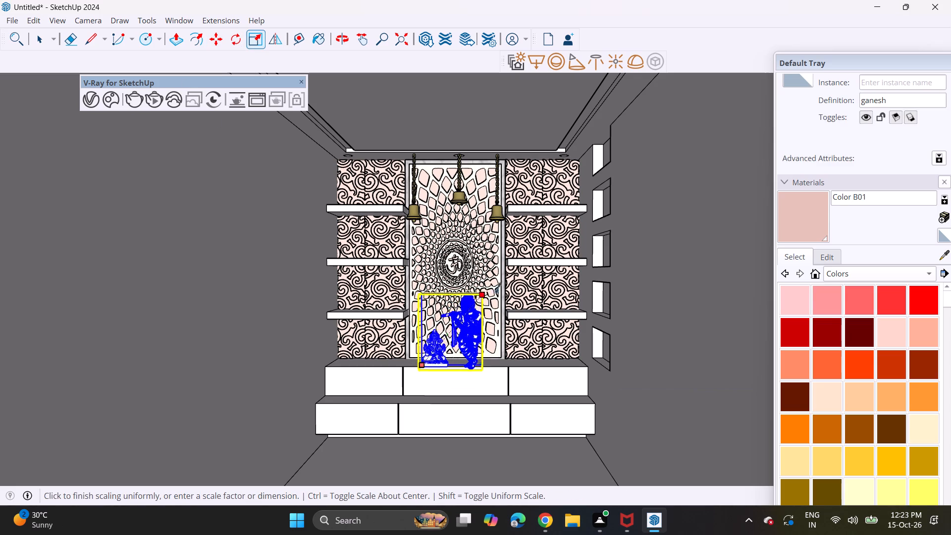
left_click(518, 274)
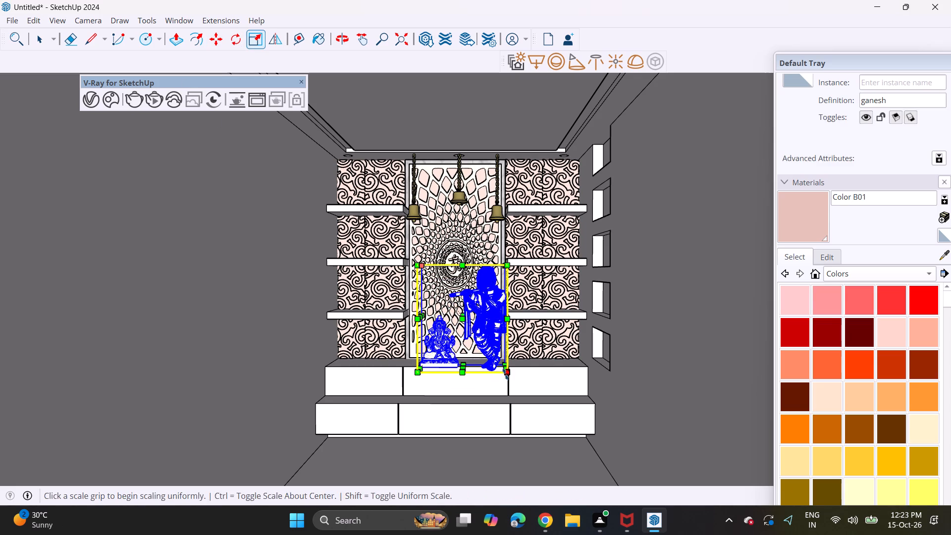
key("space")
left_click(648, 370)
Examine the flute-playing idol's mesh up close and against the whole puja unit.
scroll(512, 312, "up", 4)
scroll(464, 300, "up", 3)
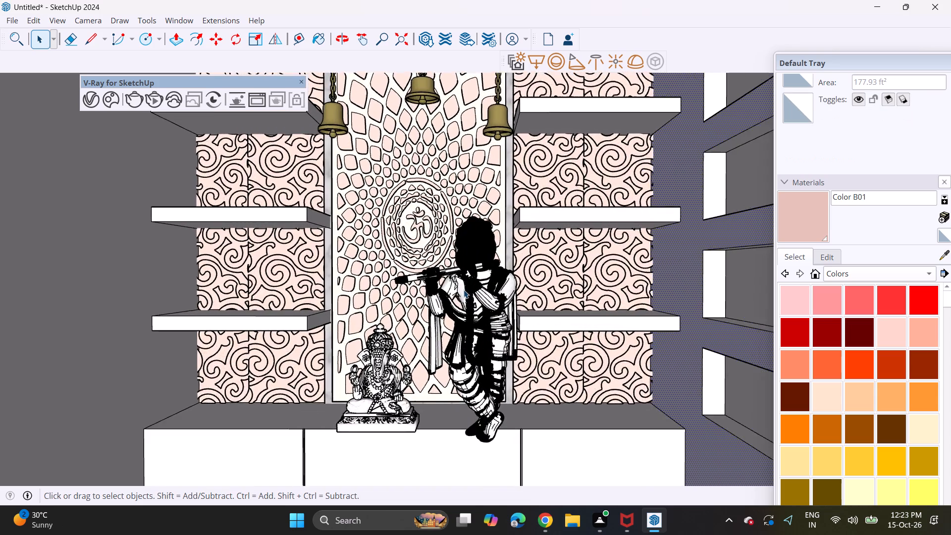
scroll(464, 283, "up", 12)
scroll(492, 250, "up", 5)
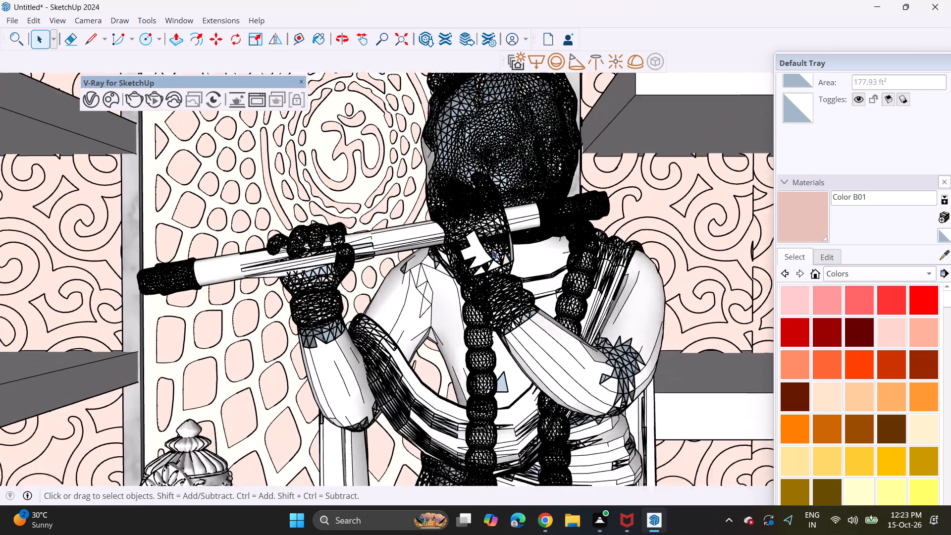
scroll(492, 250, "up", 17)
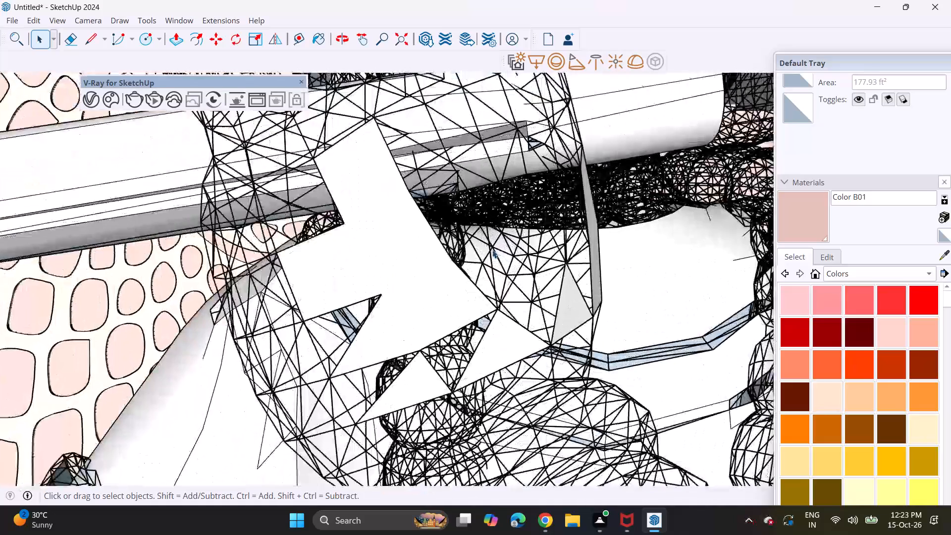
scroll(492, 250, "up", 3)
scroll(492, 250, "down", 20)
scroll(492, 250, "down", 6)
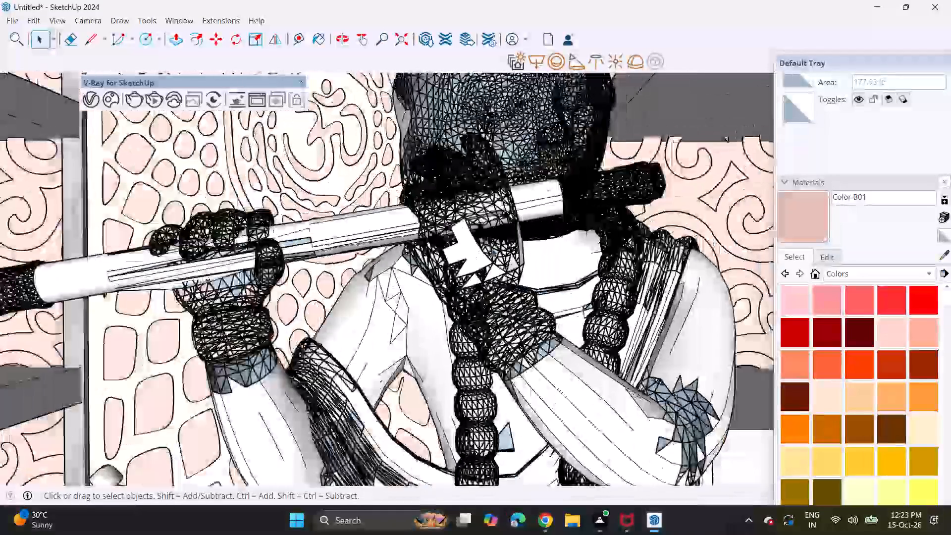
scroll(492, 248, "down", 20)
scroll(492, 248, "down", 5)
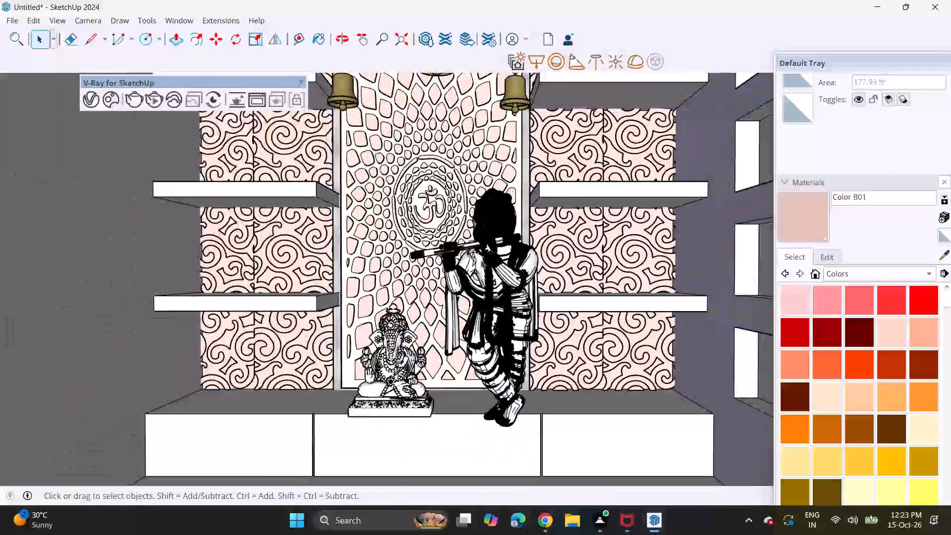
scroll(475, 271, "down", 4)
scroll(444, 343, "down", 3)
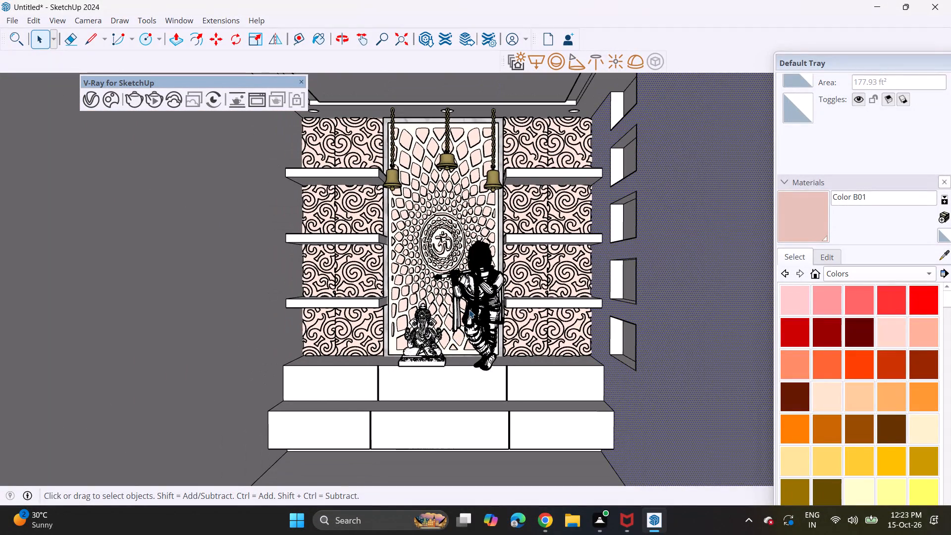
left_click(468, 310)
right_click(468, 310)
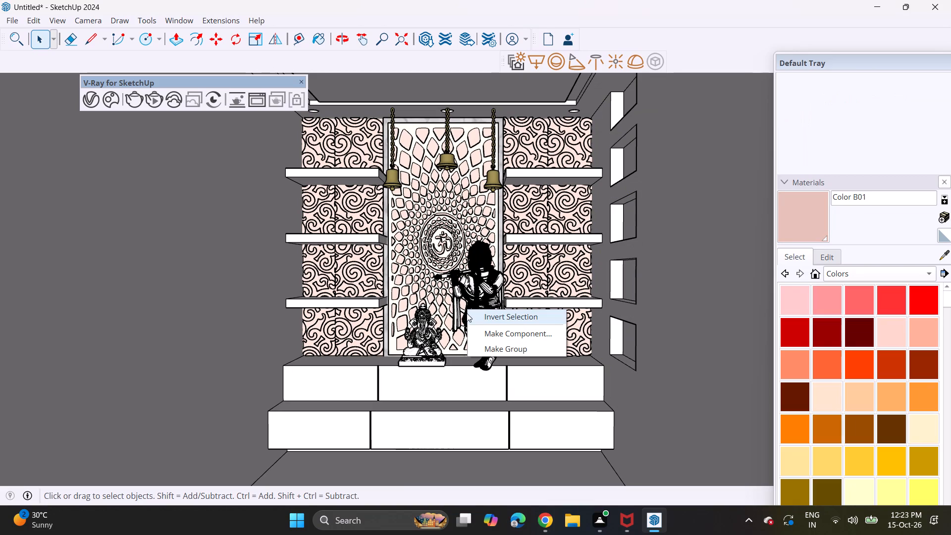
Switch to the browser, search the 3D Warehouse models for "god idols" and look through the results.
left_click(538, 521)
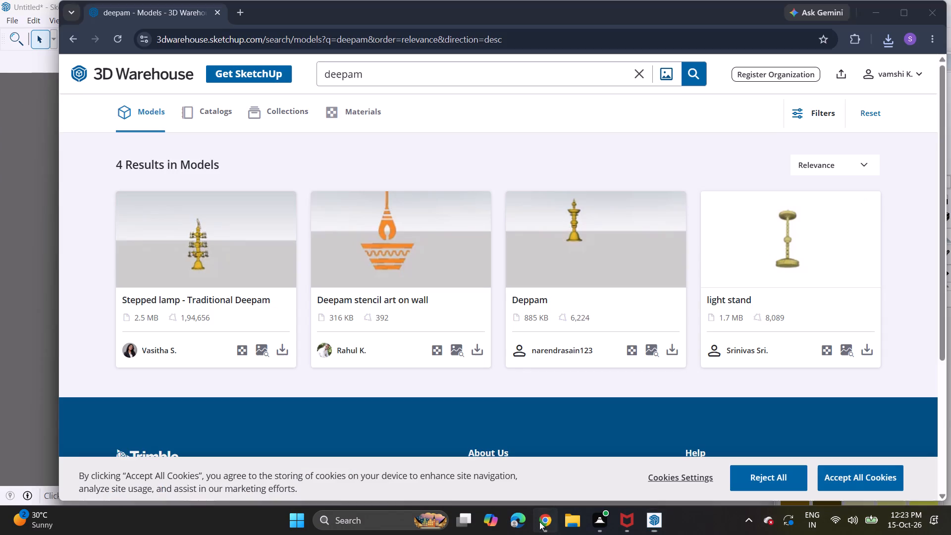
left_click(640, 80)
type("go")
type("d idols")
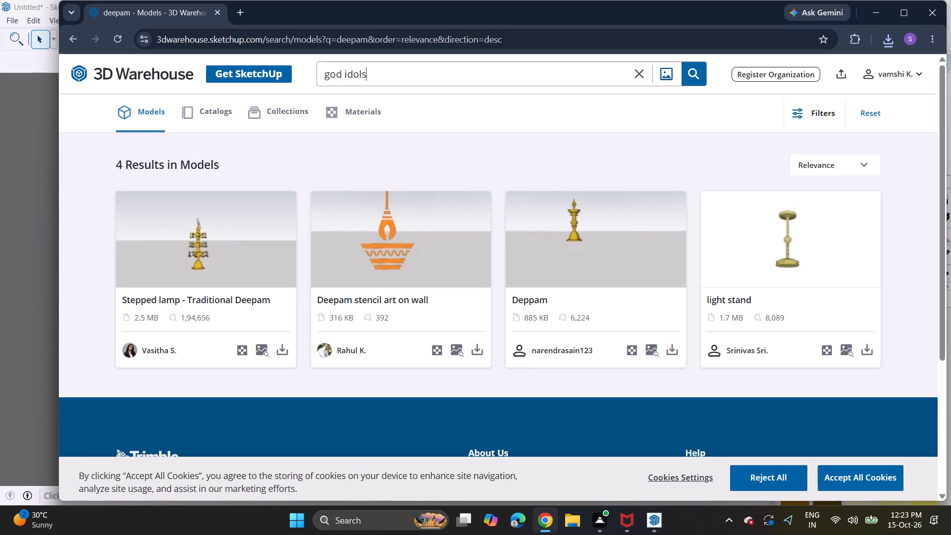
left_click(705, 67)
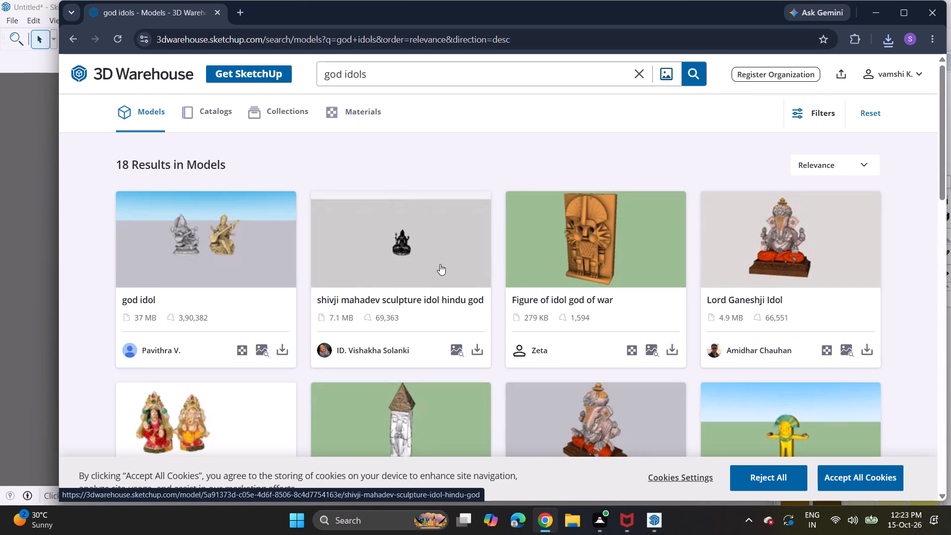
scroll(440, 264, "down", 7)
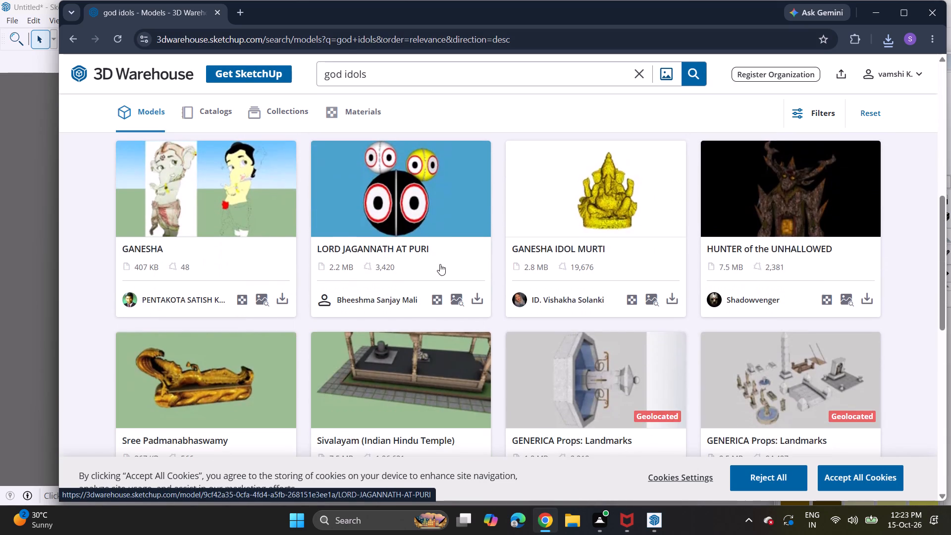
scroll(440, 264, "down", 5)
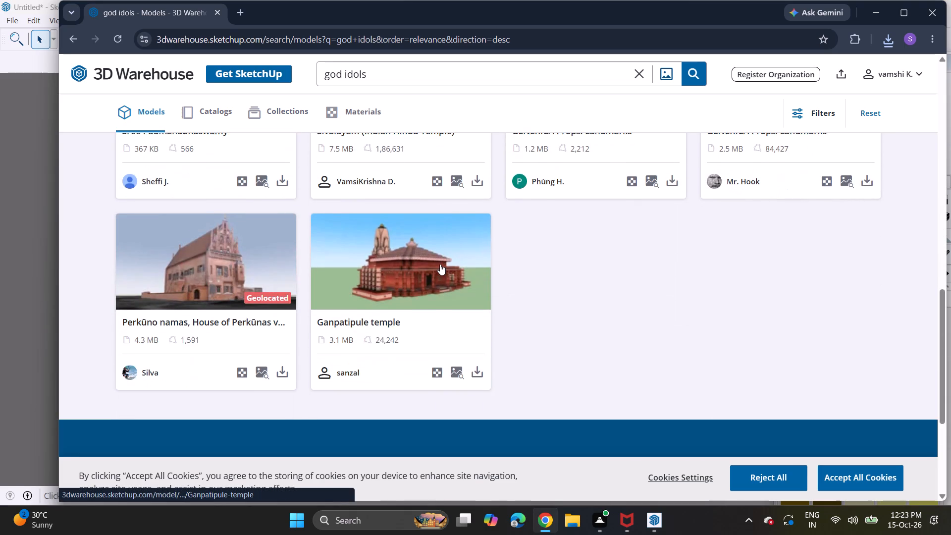
scroll(440, 264, "down", 3)
scroll(440, 264, "up", 7)
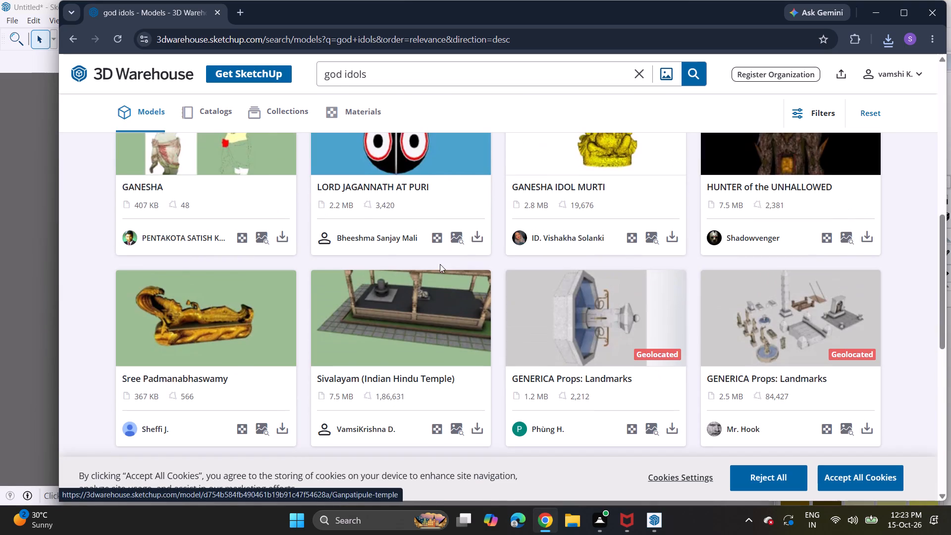
Download the "GANESHA IDOL MURTI" model as a SketchUp file.
left_click(672, 237)
left_click(678, 260)
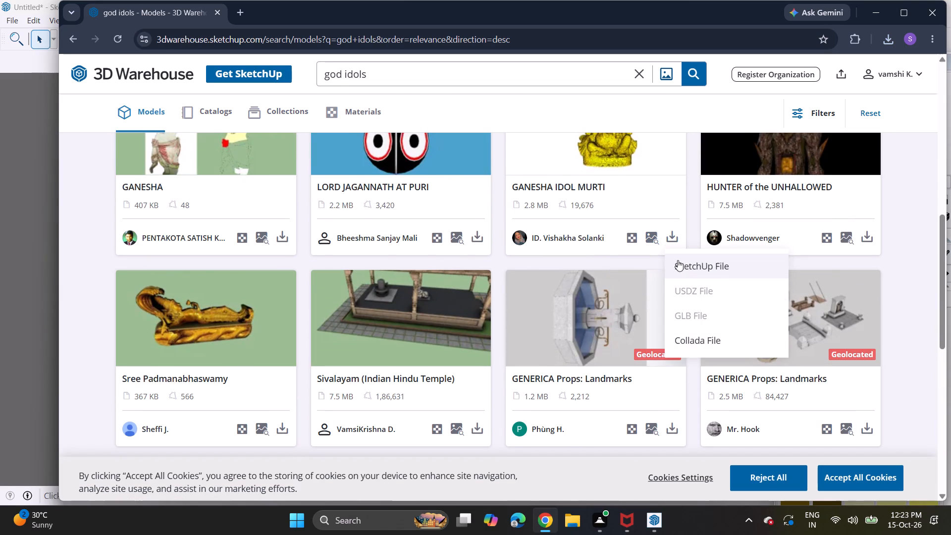
Download the 4.9 MB "Lord Ganeshji Idol" model as a SketchUp file.
scroll(626, 269, "up", 4)
scroll(626, 269, "down", 3)
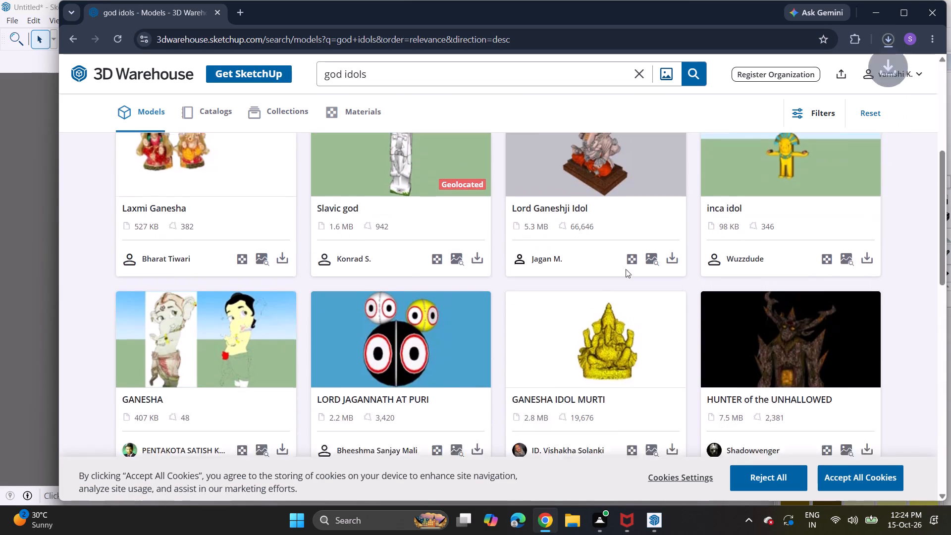
scroll(626, 269, "up", 6)
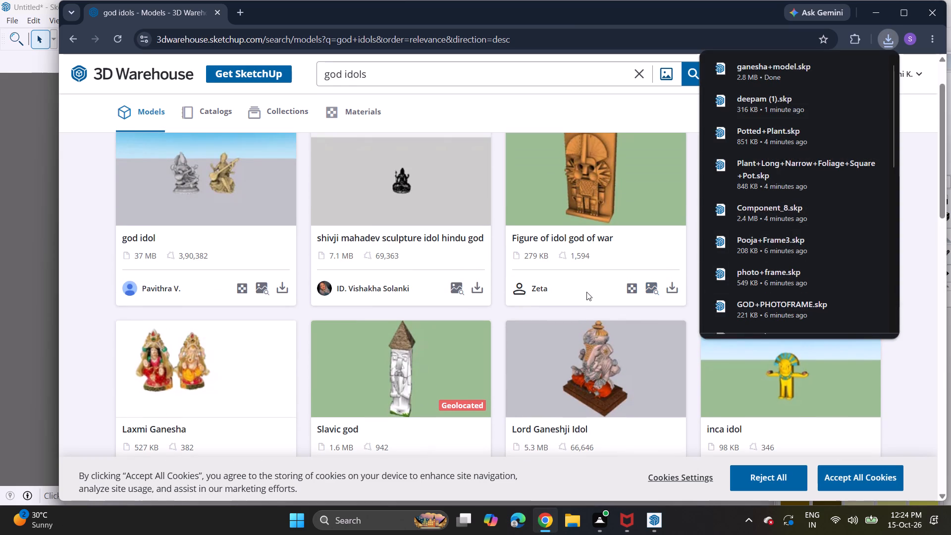
left_click(630, 259)
left_click(870, 287)
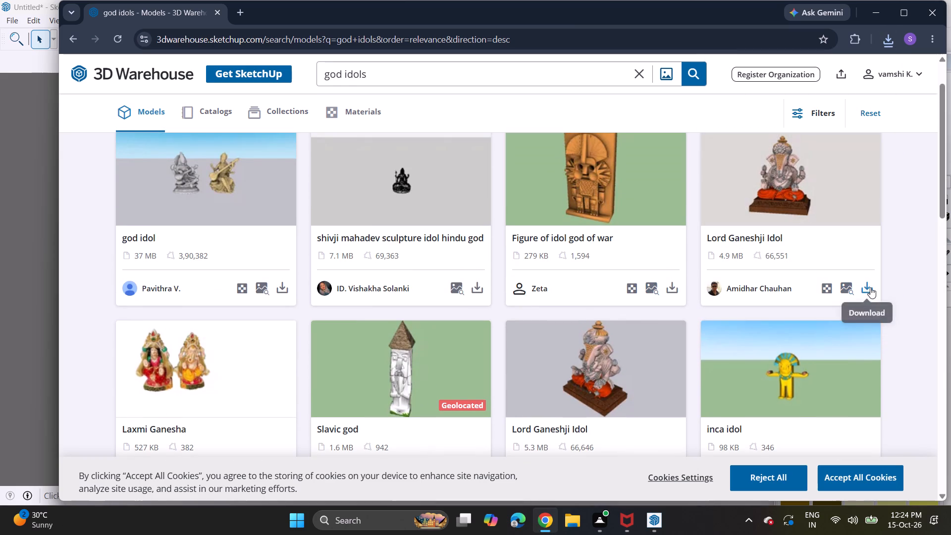
left_click(830, 317)
Change the query and search the 3D Warehouse models for "god toys".
scroll(523, 300, "up", 4)
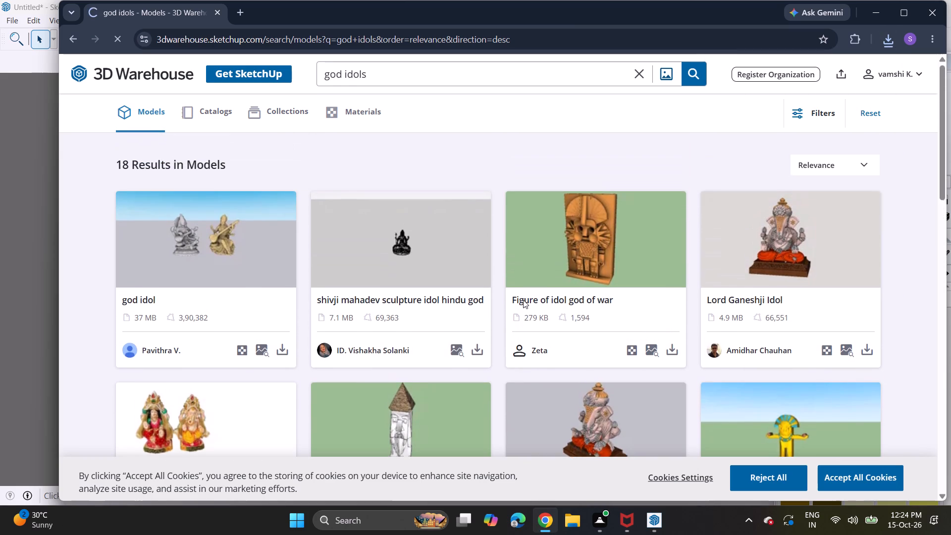
left_click(410, 85)
key("BackSpace")
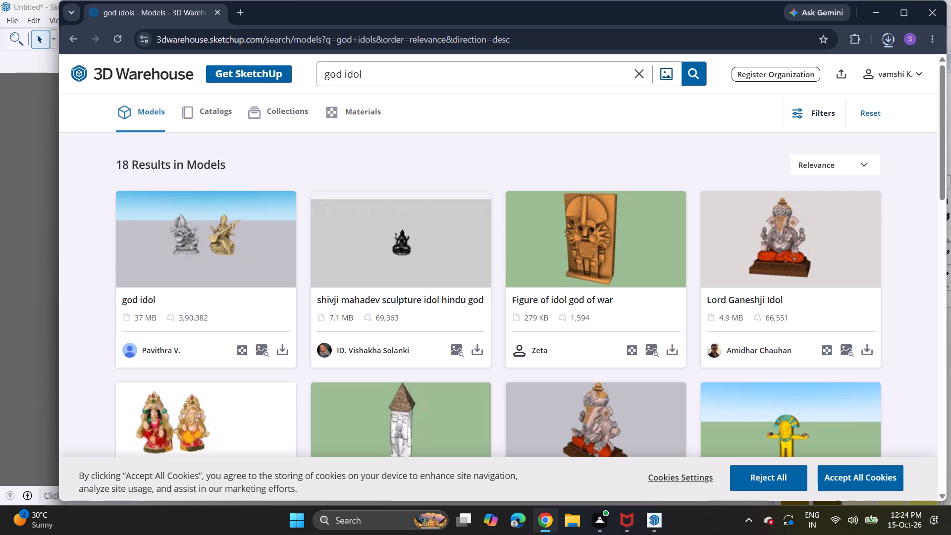
key("BackSpace")
key("BackSpace")
key("BackSpace")
key("BackSpace")
type("toys")
key("Return")
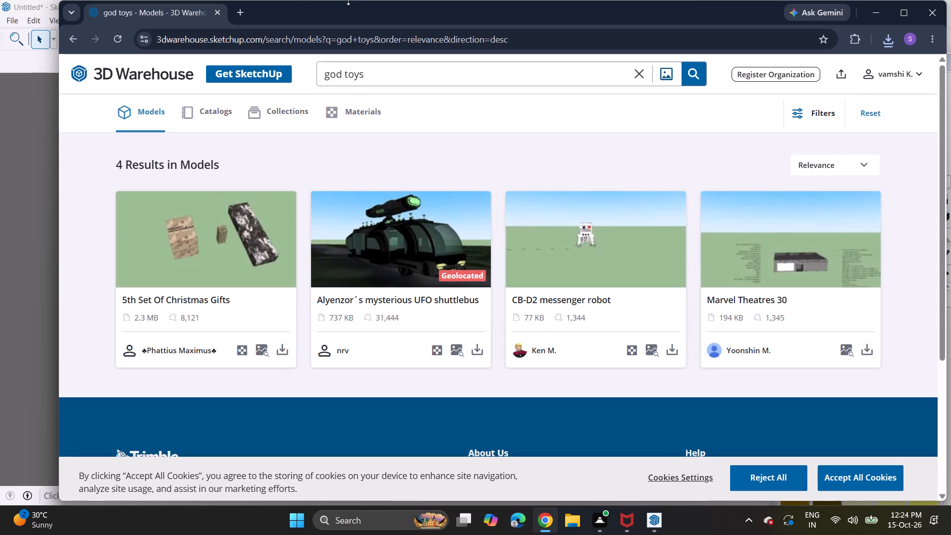
Shorten the query and search the 3D Warehouse models for "god".
left_click(374, 75)
key("BackSpace")
key("BackSpace")
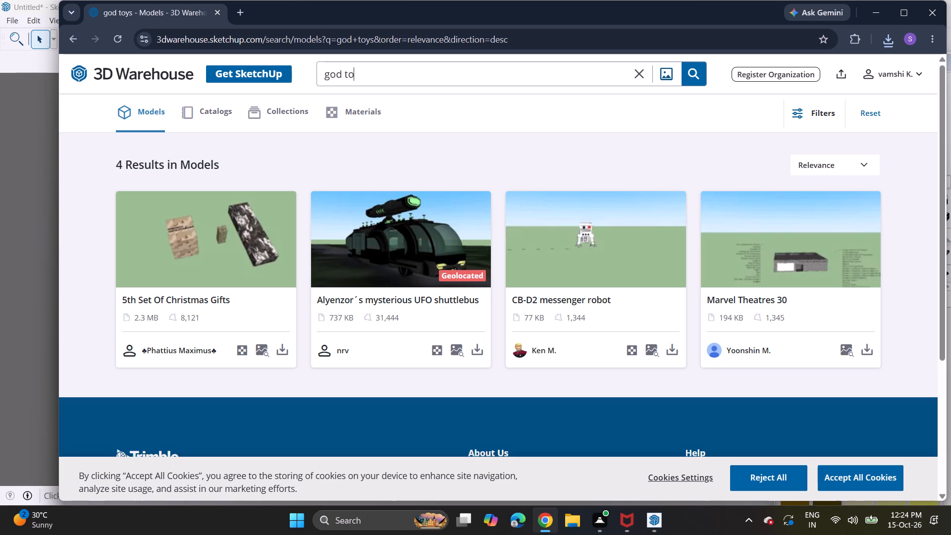
key("BackSpace")
key("BackSpace")
key("Return")
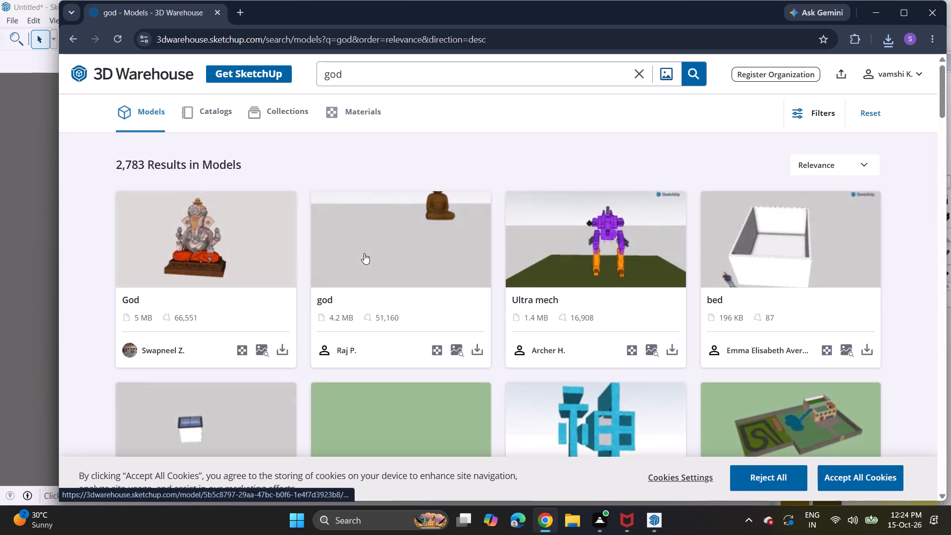
Look through the "god" model results for idols and god pictures that would suit the puja room.
scroll(372, 258, "down", 7)
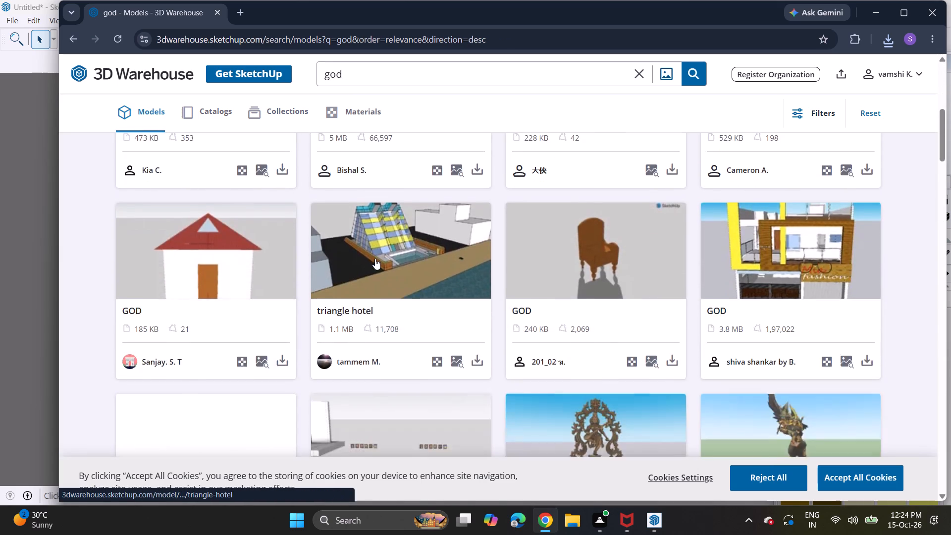
scroll(375, 259, "down", 6)
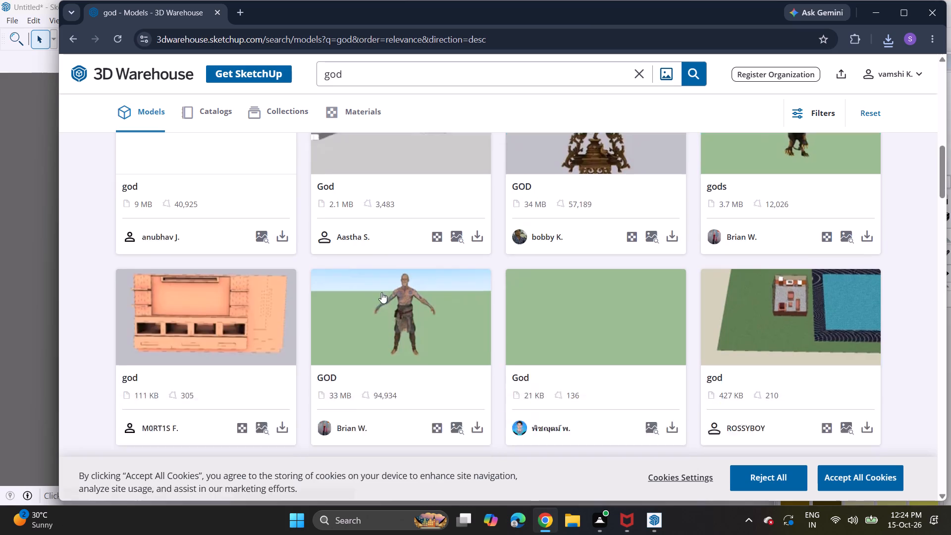
scroll(381, 292, "down", 5)
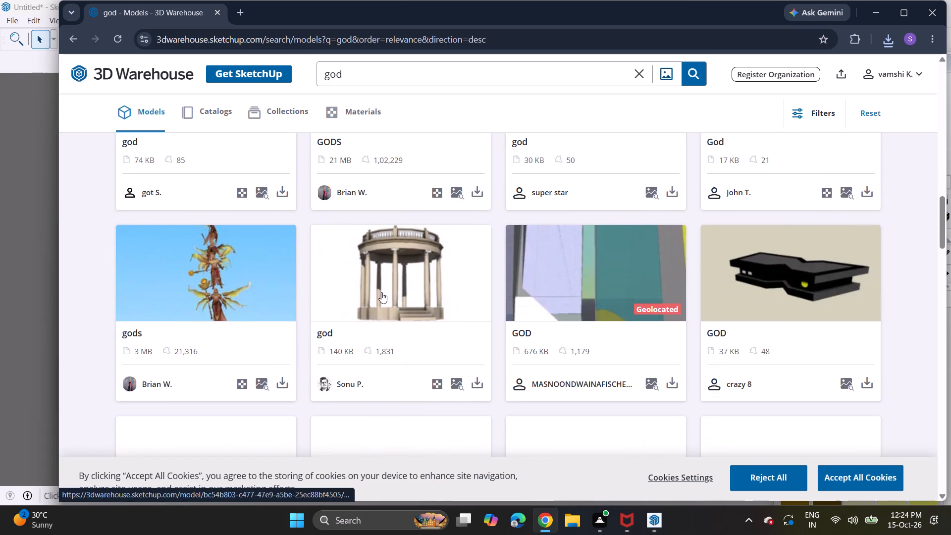
scroll(381, 292, "down", 7)
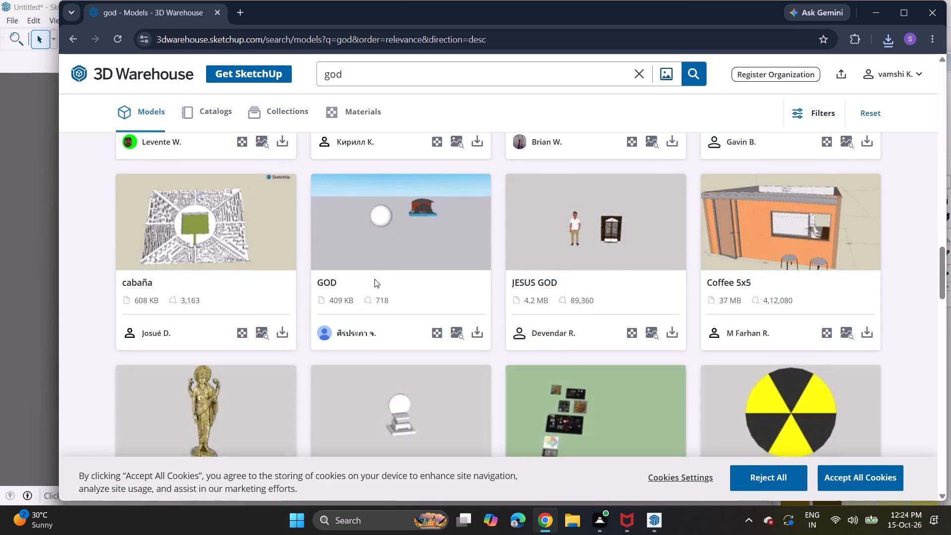
scroll(374, 279, "down", 7)
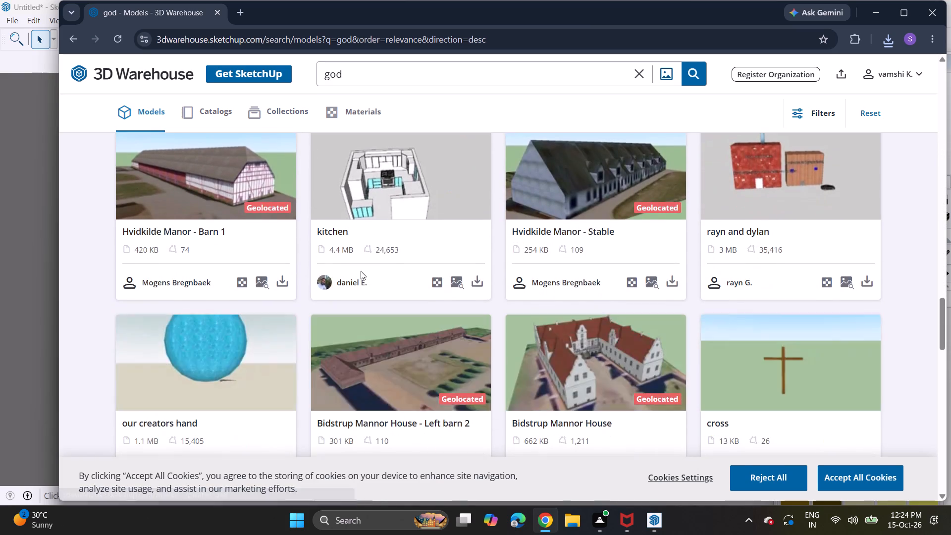
scroll(361, 271, "down", 8)
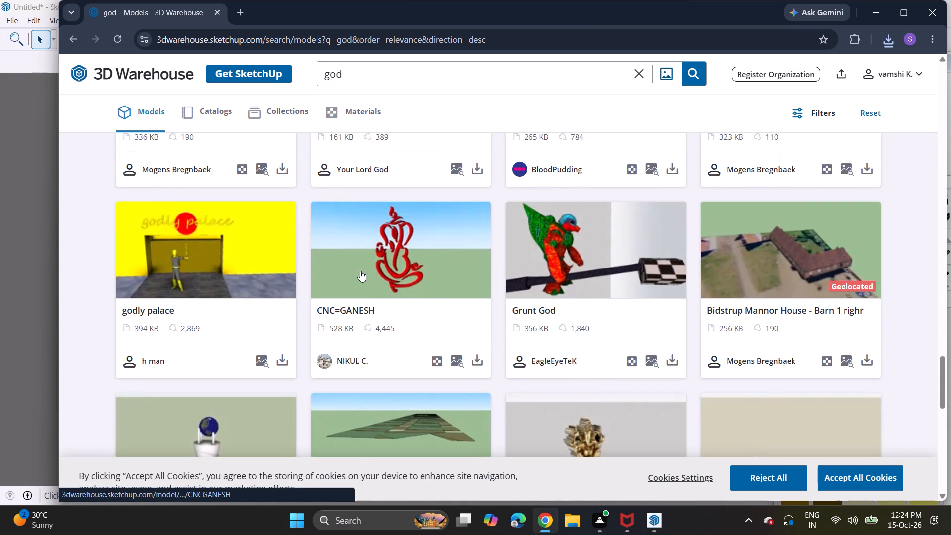
scroll(360, 271, "down", 6)
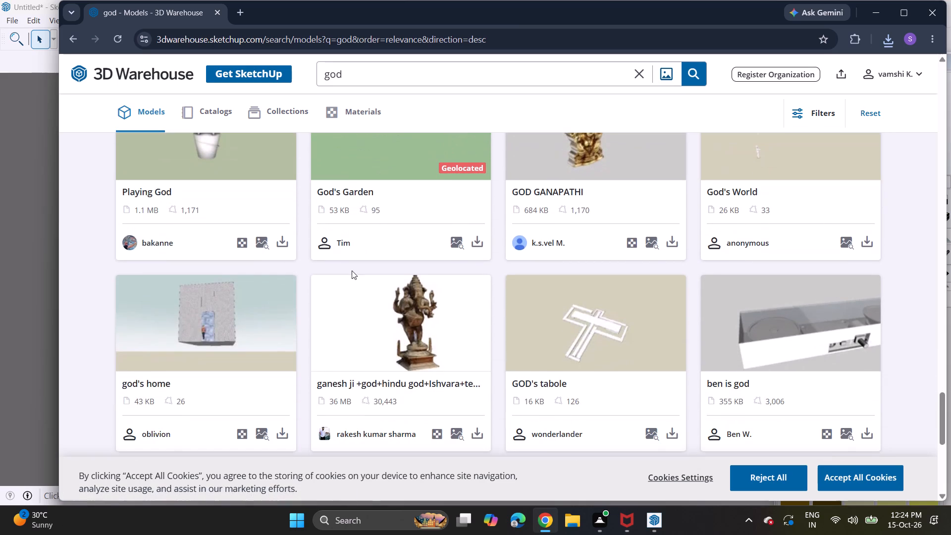
scroll(352, 270, "down", 2)
left_click(457, 322)
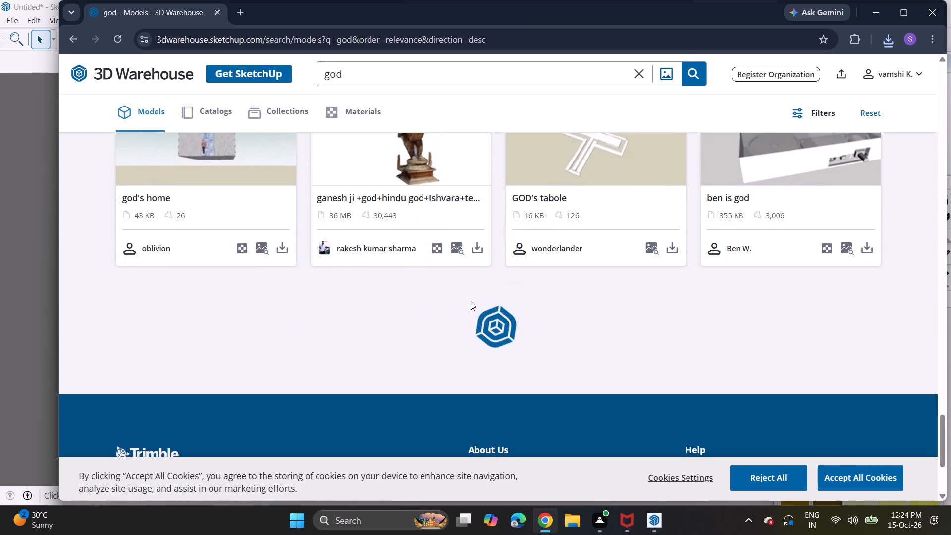
scroll(471, 298, "up", 6)
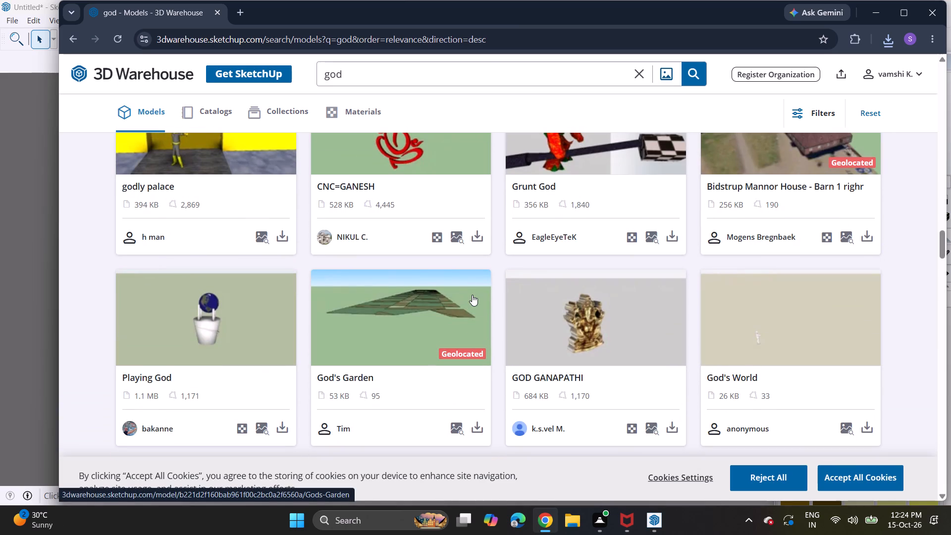
scroll(628, 282, "up", 3)
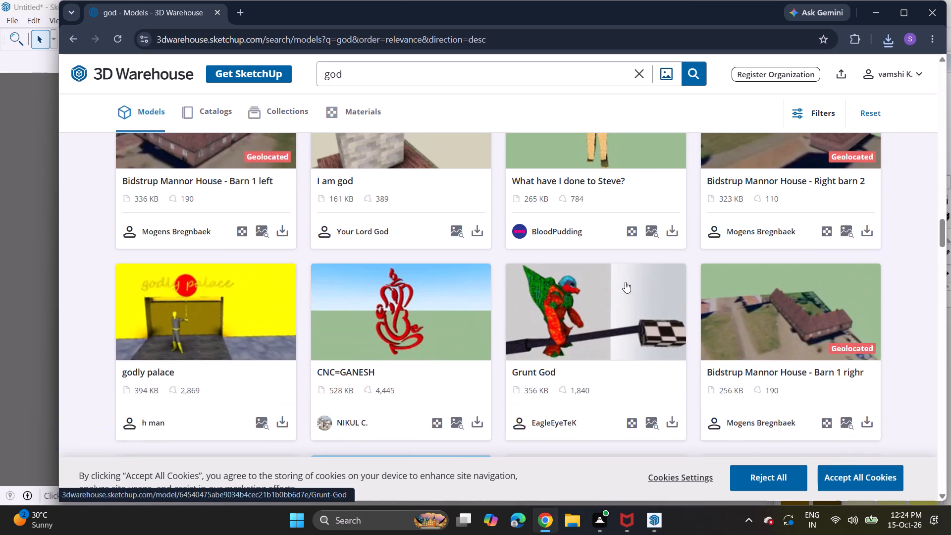
scroll(623, 283, "down", 11)
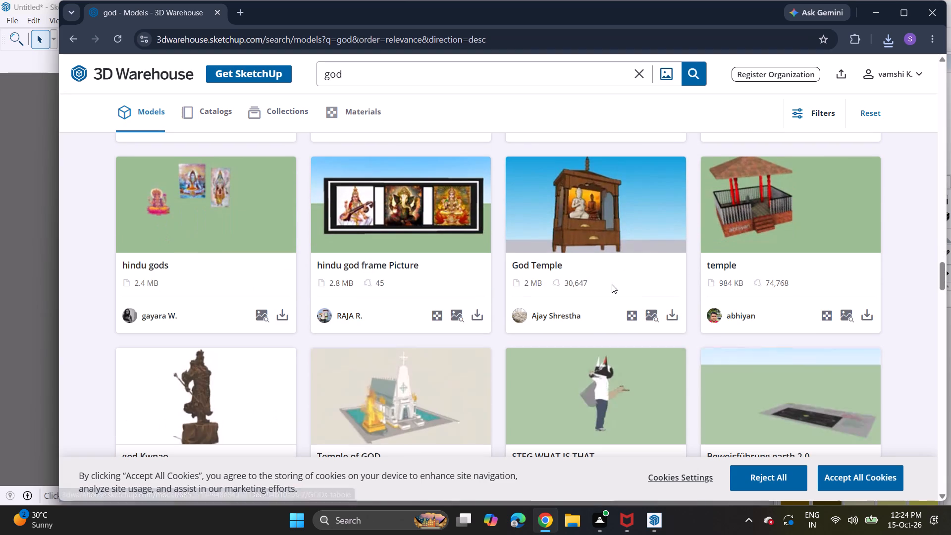
scroll(612, 284, "down", 1)
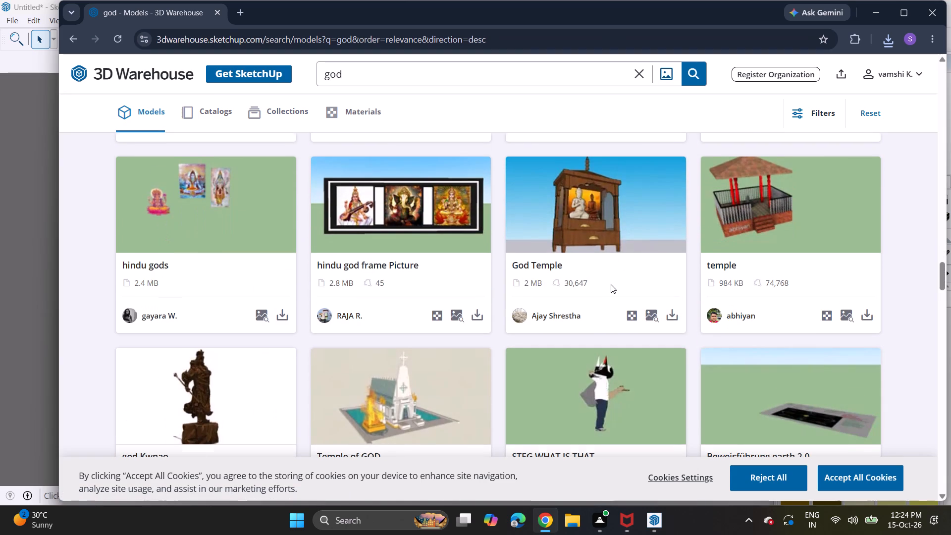
scroll(610, 284, "down", 7)
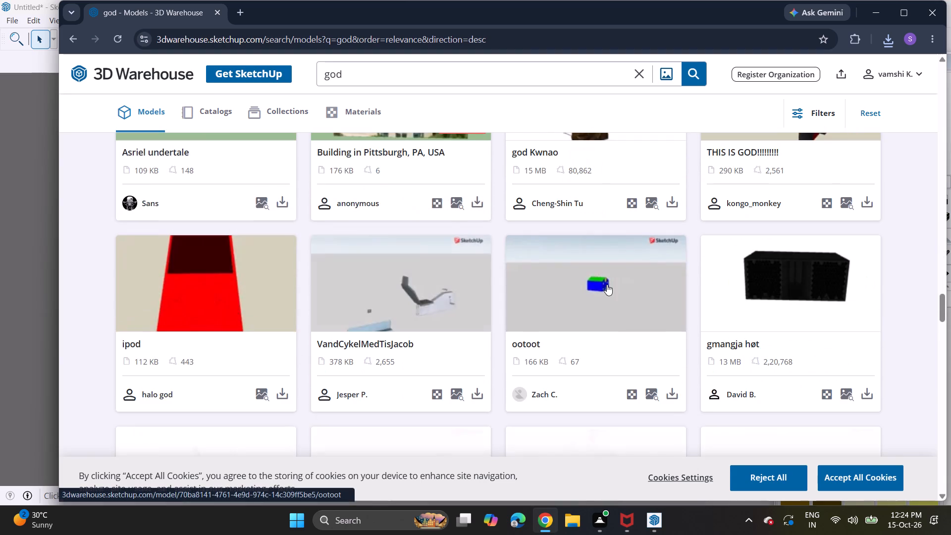
scroll(605, 285, "down", 11)
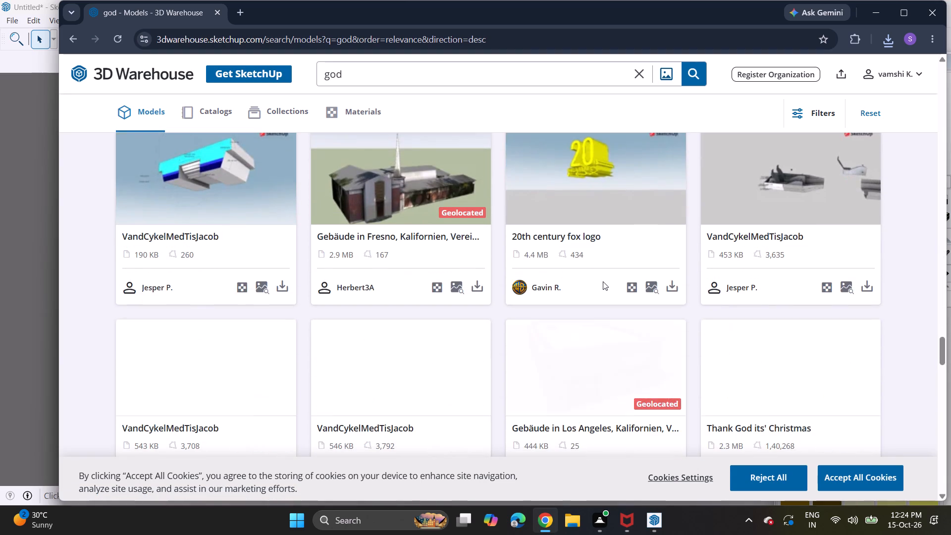
scroll(603, 281, "down", 4)
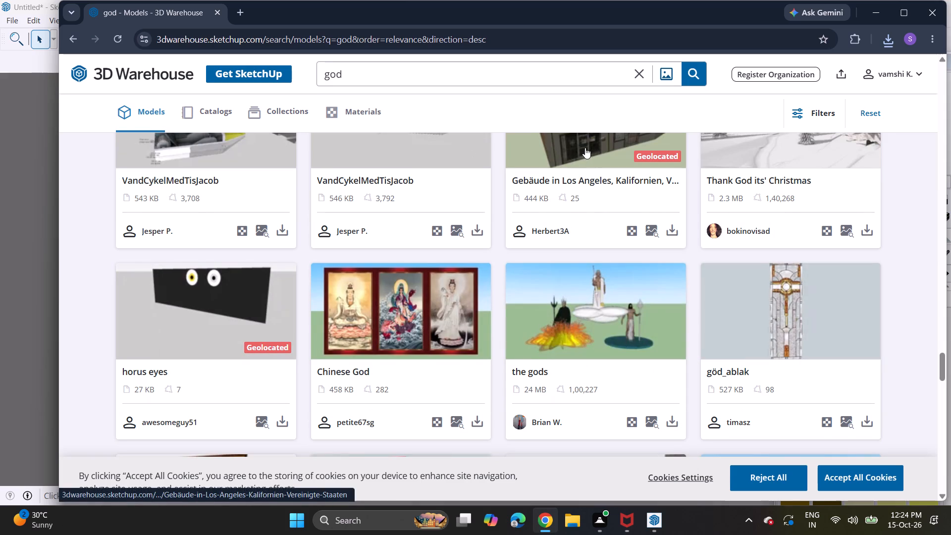
scroll(571, 222, "down", 4)
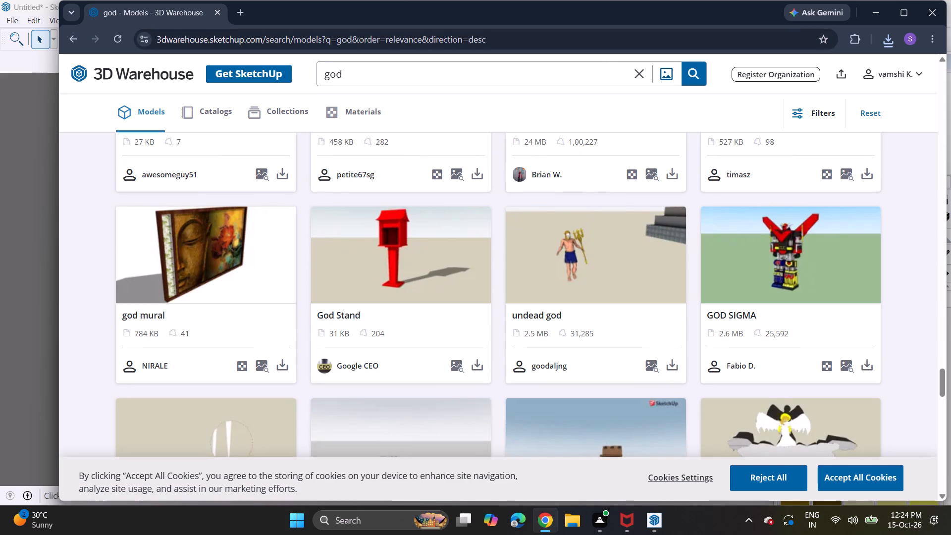
Replace the query and search the 3D Warehouse models for "krishna idols".
left_click(635, 85)
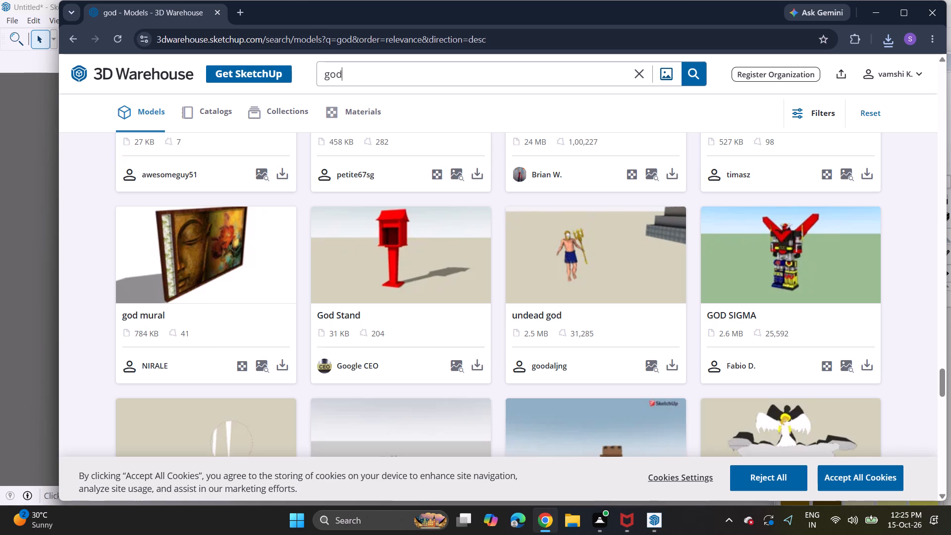
key("BackSpace")
key("BackSpace")
key("BackSpace")
key("BackSpace")
type("krishna")
key("space")
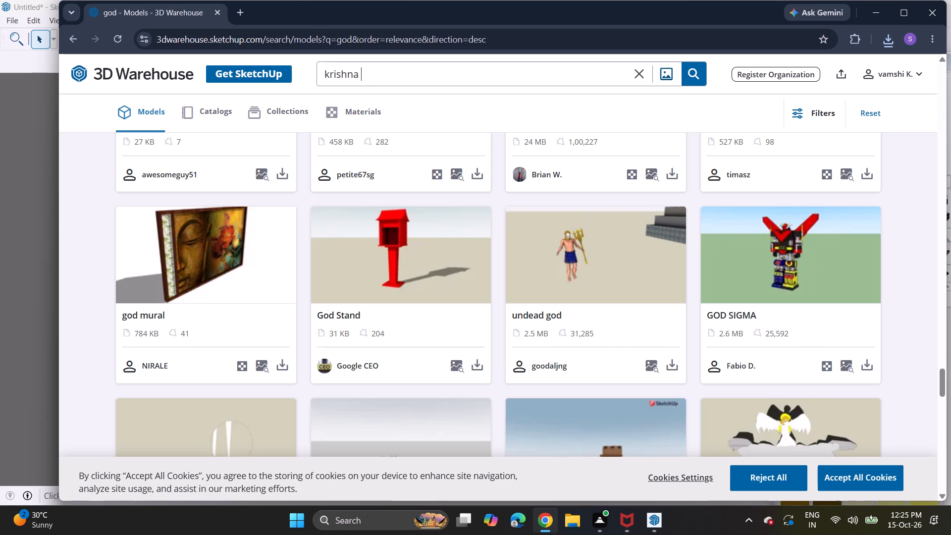
type("idols")
key("Return")
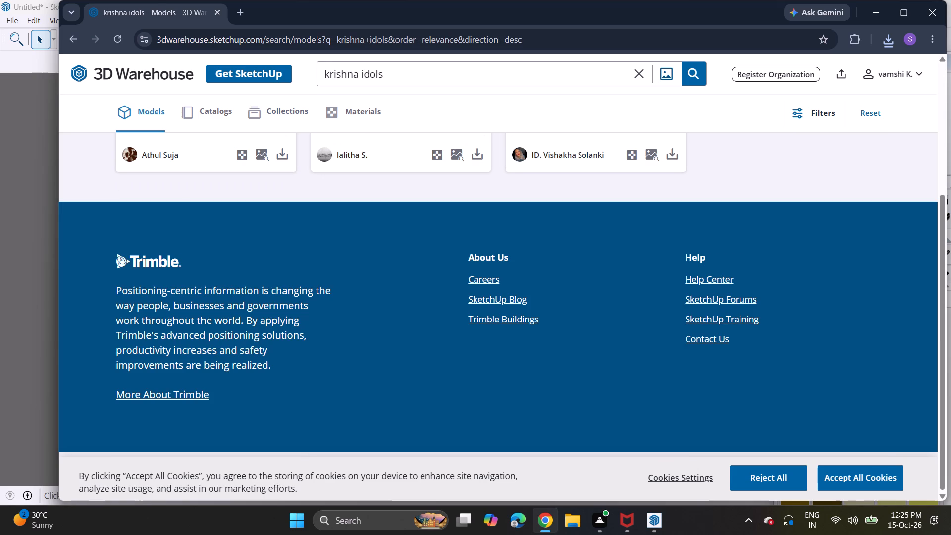
scroll(529, 194, "up", 3)
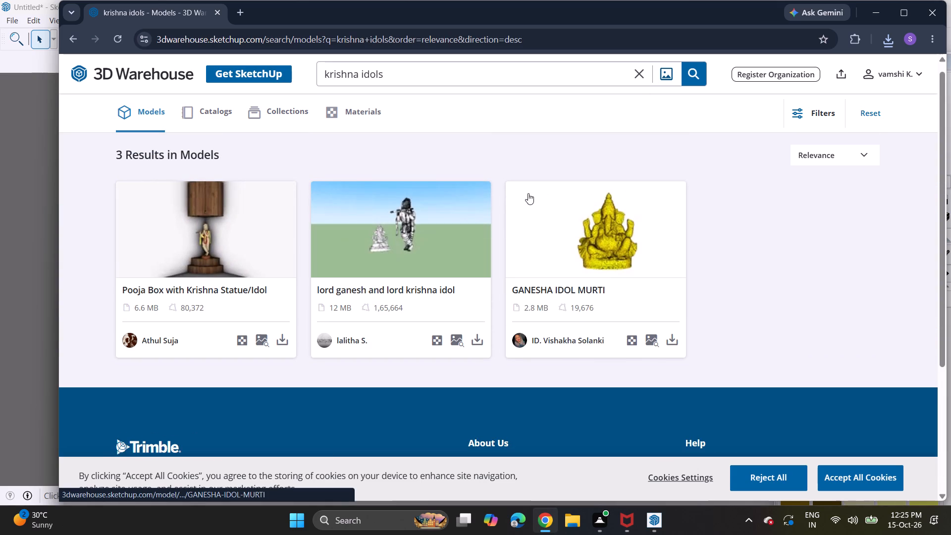
Download the "Pooja Box with Krishna Statue/Idol" model as a SketchUp file.
left_click(275, 339)
left_click(310, 363)
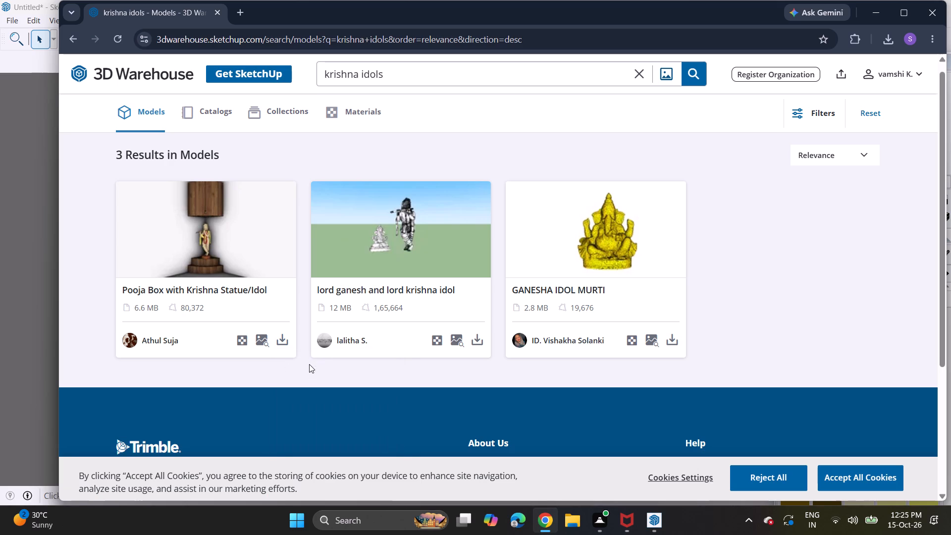
Switch to SketchUp and delete the combined Ganesh and Krishna idol component standing in front of the jali.
left_click(648, 521)
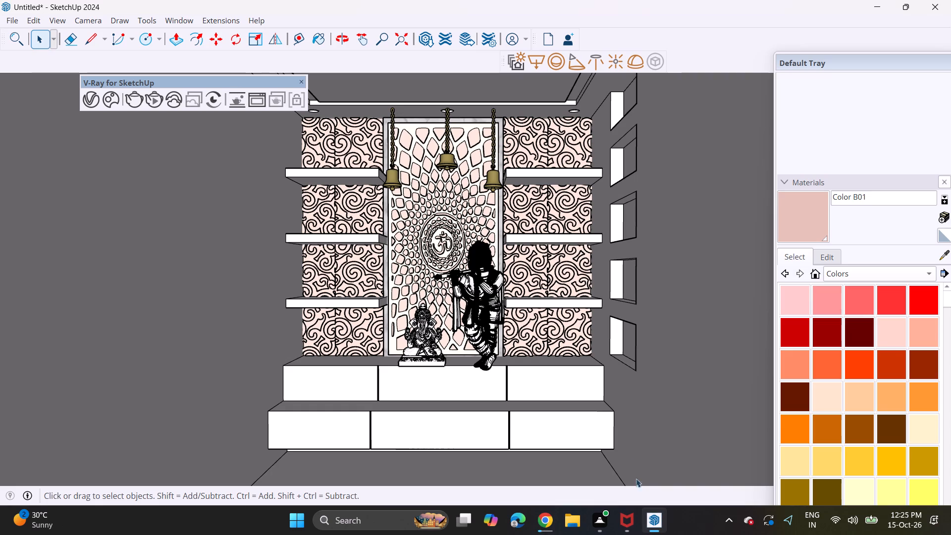
left_click(482, 325)
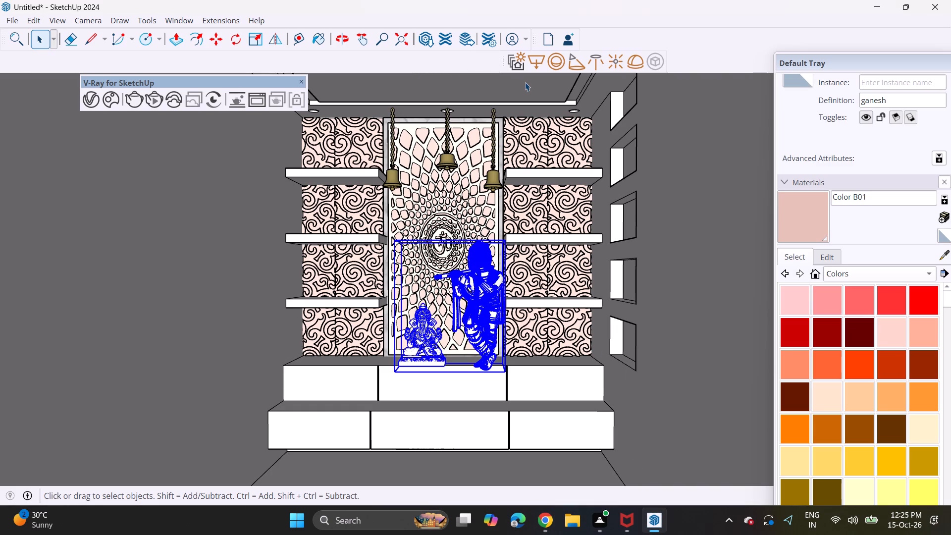
key("Delete")
Import the downloaded POOJA+ROOM+1 model and place it on the ground beside the puja room.
scroll(482, 221, "down", 3)
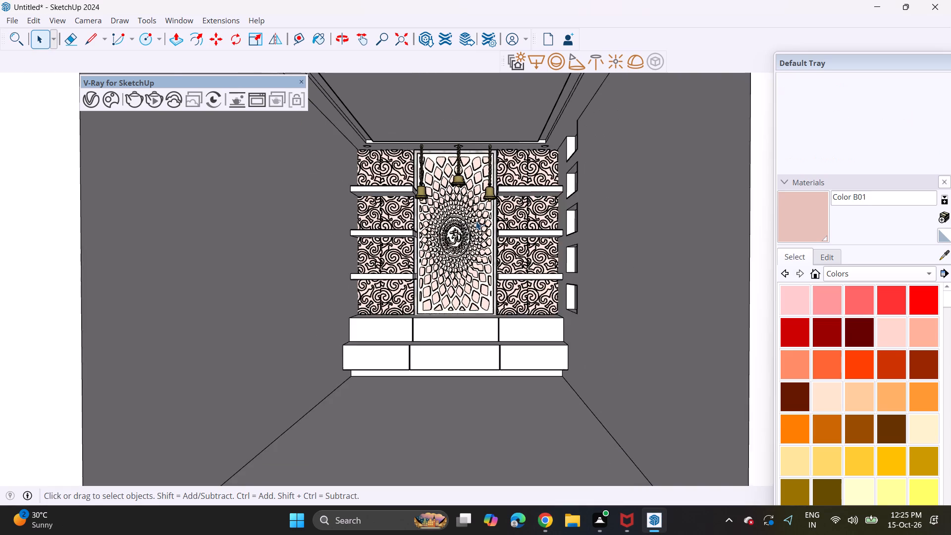
scroll(476, 221, "down", 3)
left_click(10, 20)
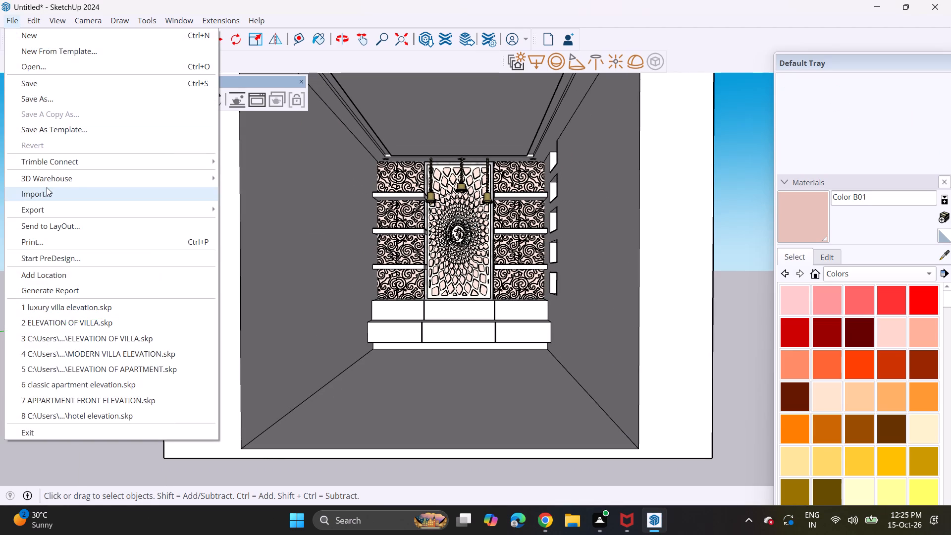
left_click(47, 187)
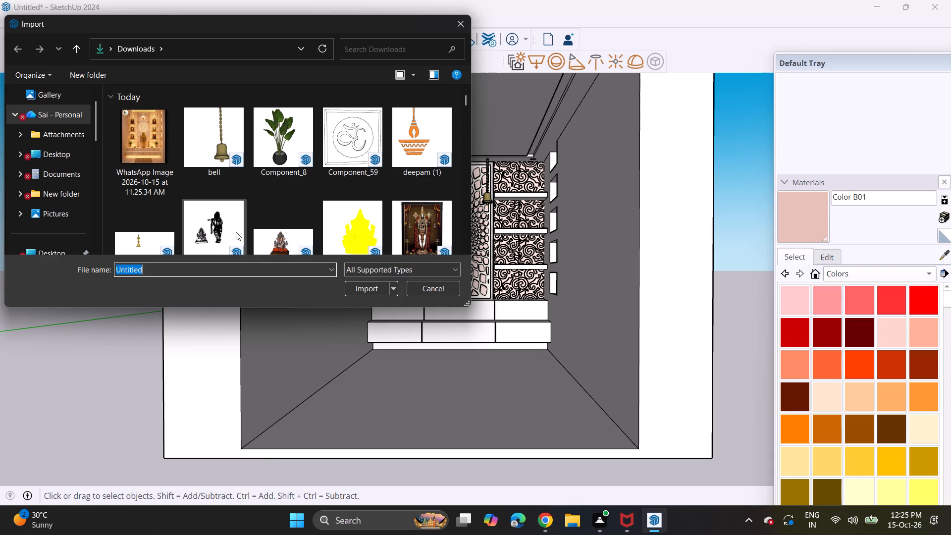
scroll(325, 206, "down", 1)
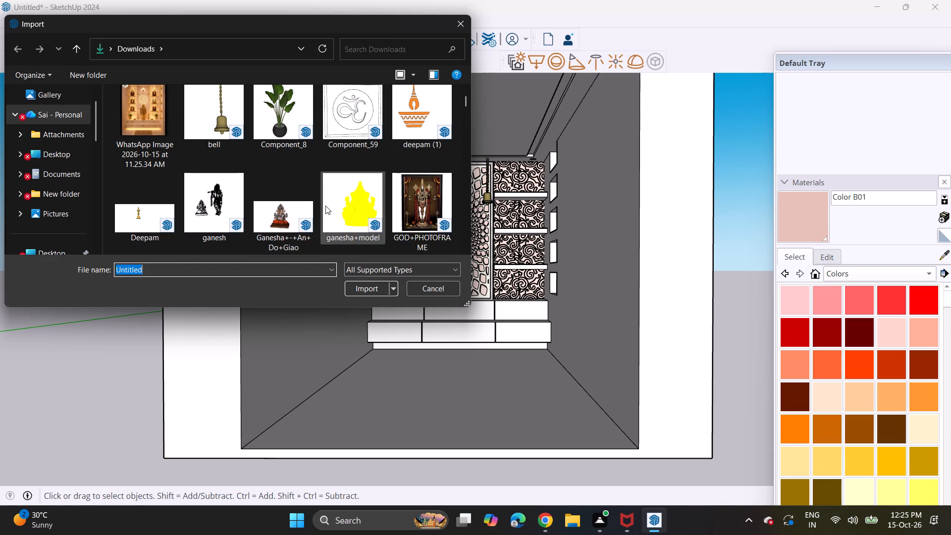
scroll(325, 206, "down", 2)
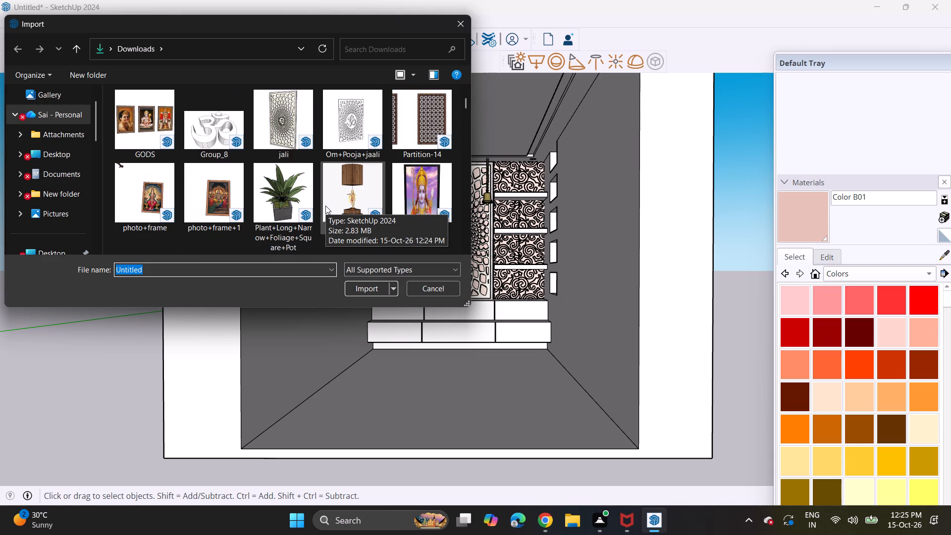
scroll(325, 204, "down", 1)
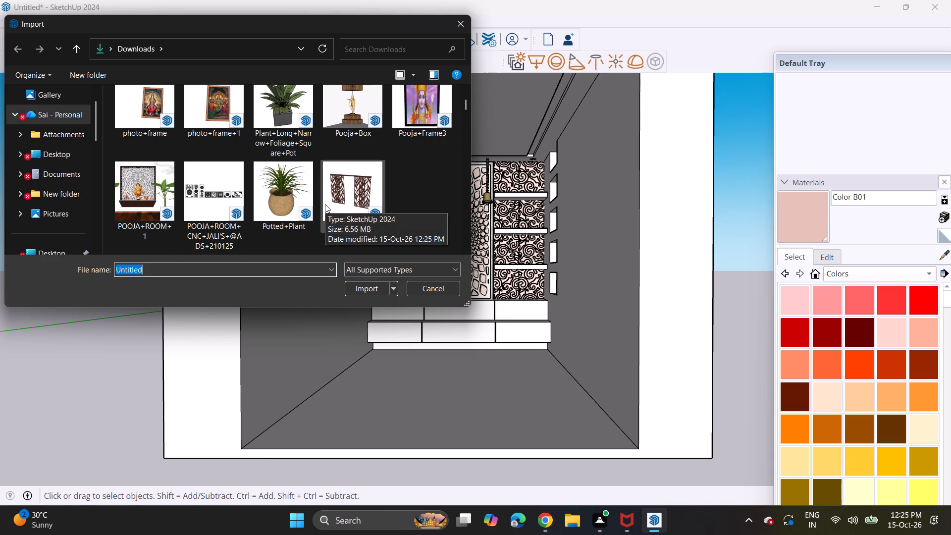
left_click(129, 194)
left_click(362, 290)
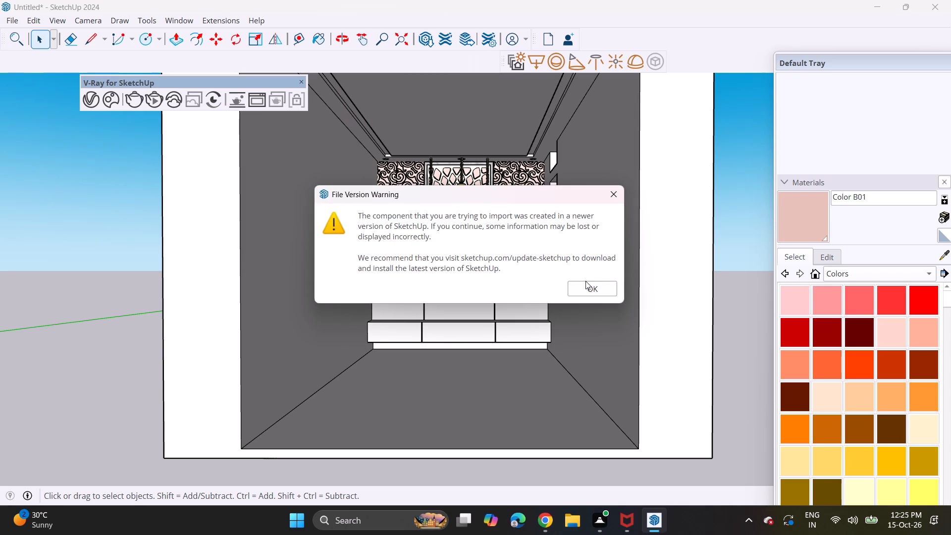
left_click(588, 284)
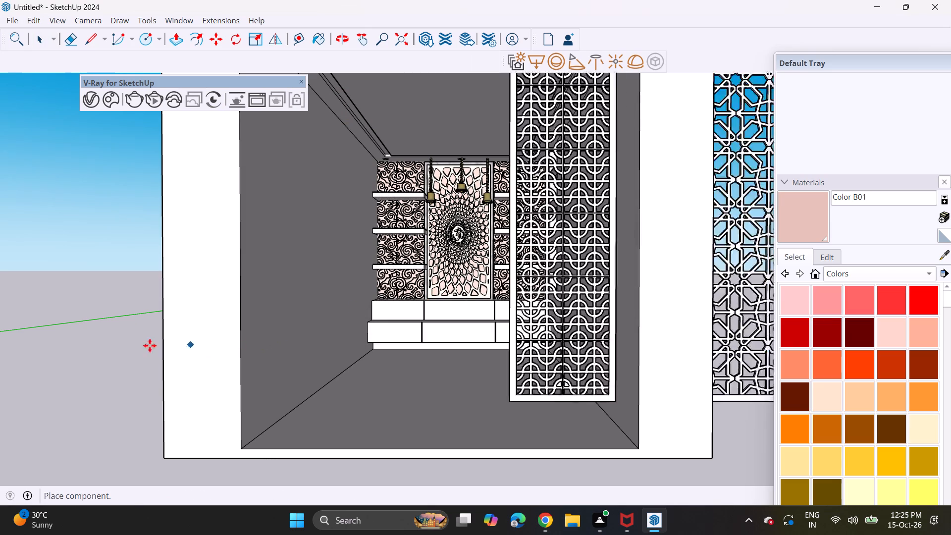
scroll(403, 284, "down", 5)
scroll(437, 307, "down", 3)
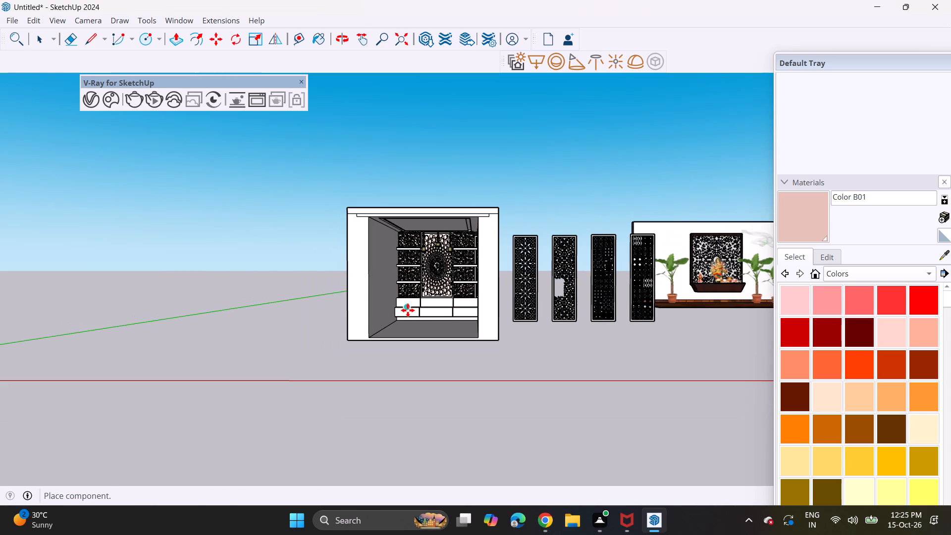
scroll(407, 310, "down", 4)
left_click(474, 318)
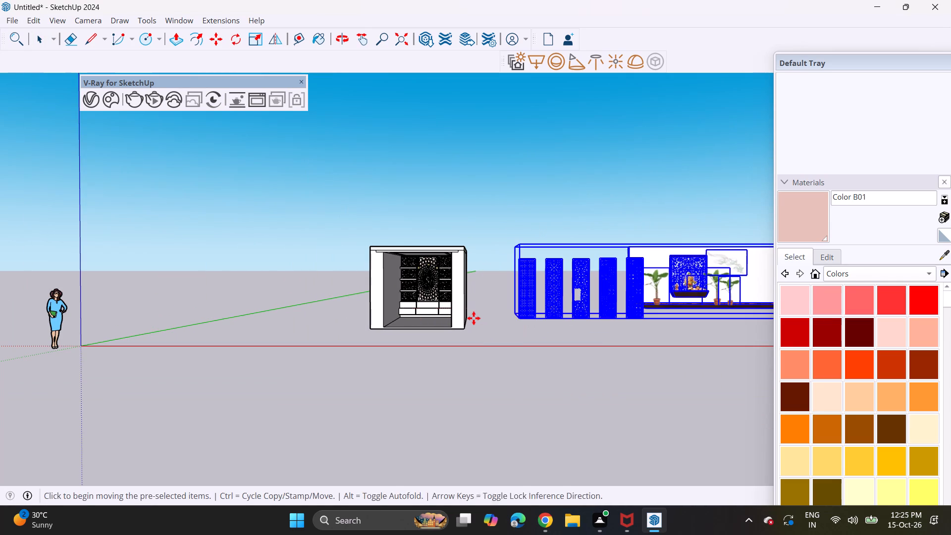
Explode the imported POOJA+ROOM+1 component into its separate parts.
middle_click_drag(650, 294, 525, 321, "shift")
scroll(654, 278, "up", 5)
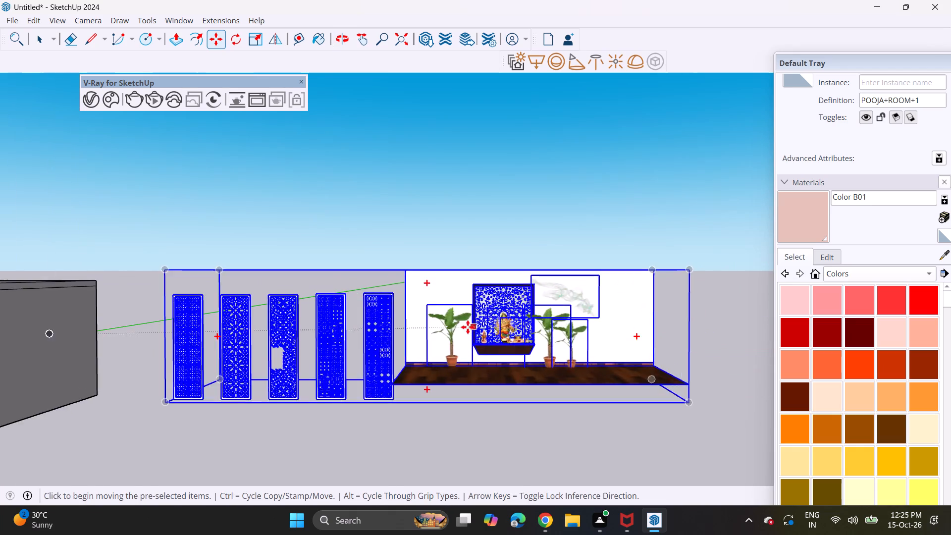
scroll(468, 327, "up", 4)
scroll(525, 314, "up", 16)
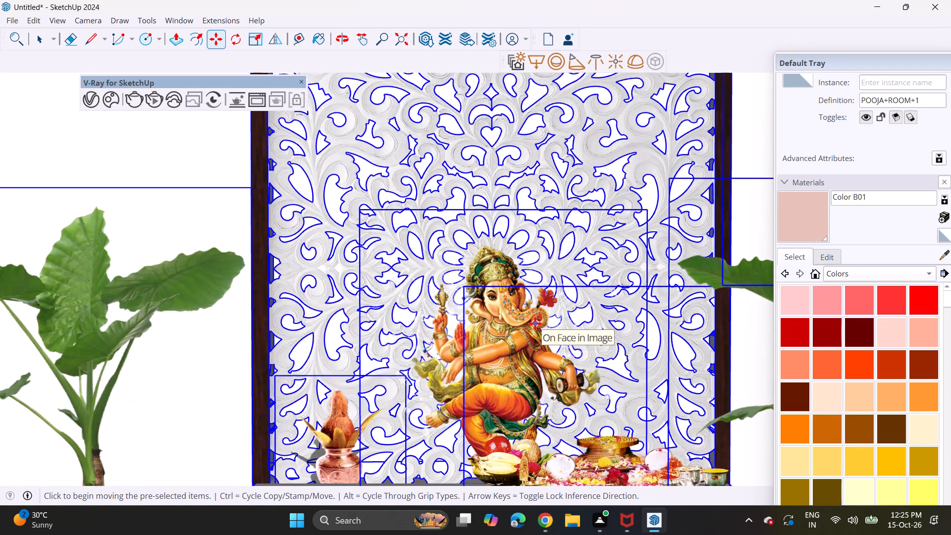
scroll(535, 325, "down", 5)
right_click(521, 336)
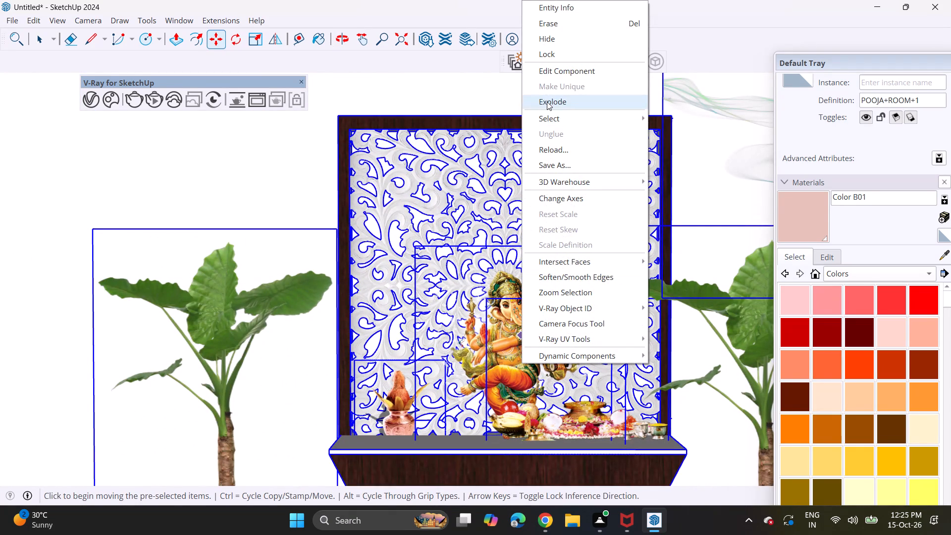
left_click(547, 102)
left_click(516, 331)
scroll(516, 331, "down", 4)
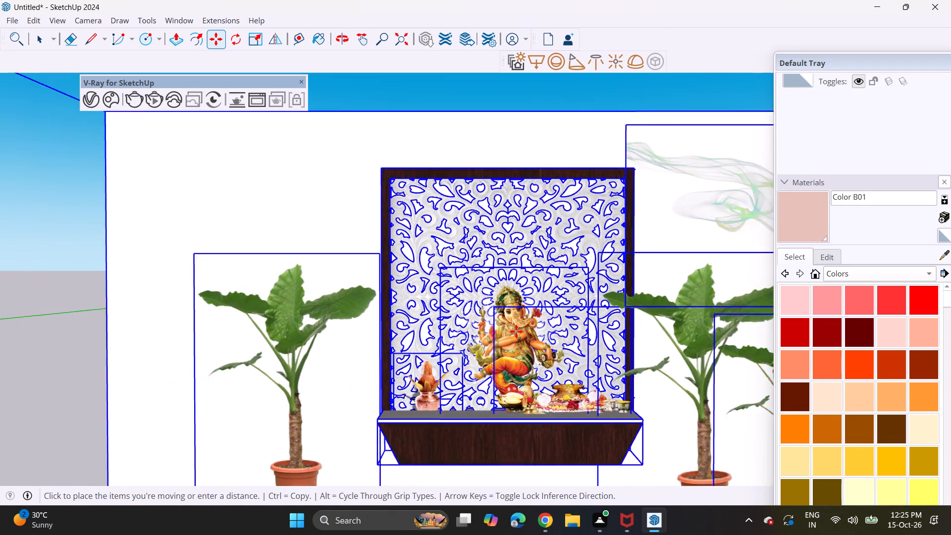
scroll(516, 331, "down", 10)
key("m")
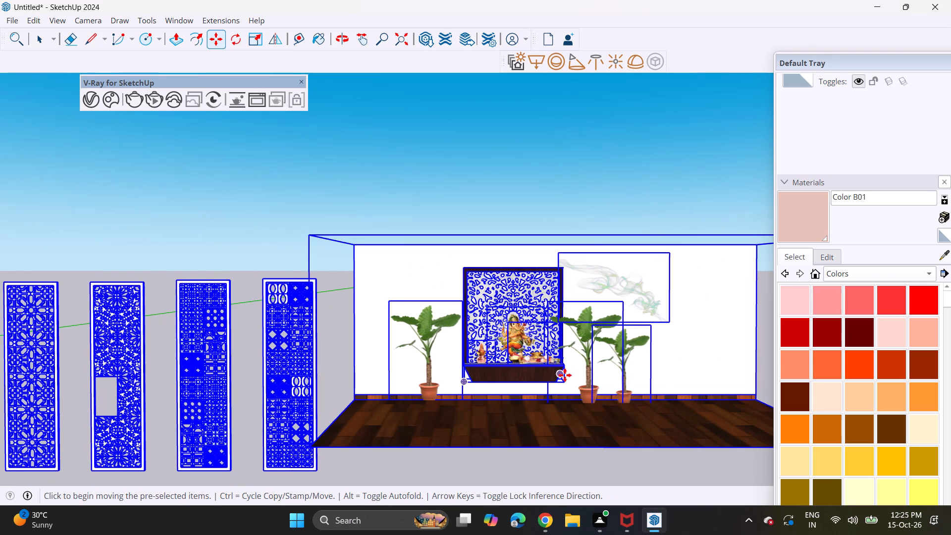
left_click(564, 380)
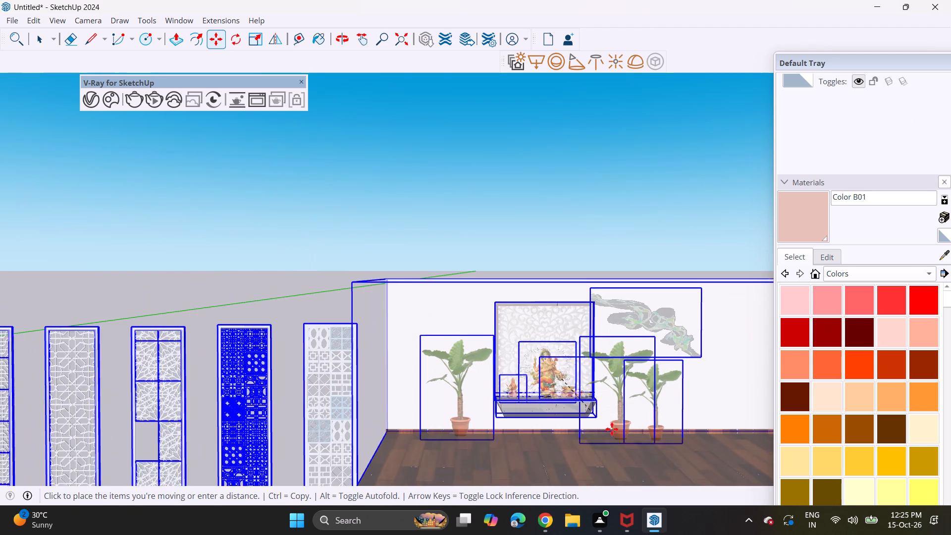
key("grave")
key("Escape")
Move the Sri-Ganesh.png image from the imported shelf onto the puja room's upper platform, centred in front of the jali.
scroll(540, 348, "down", 4)
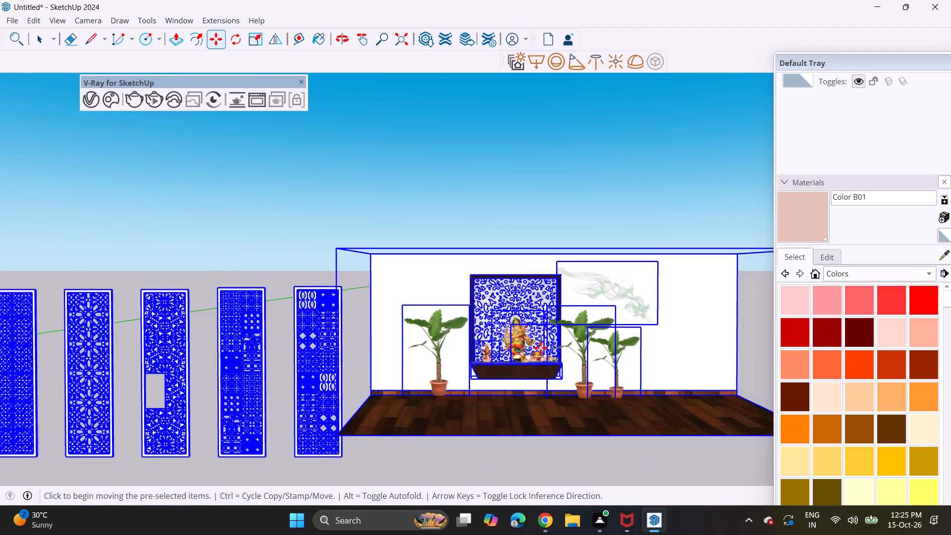
key("space")
left_click(533, 340)
left_click(529, 335)
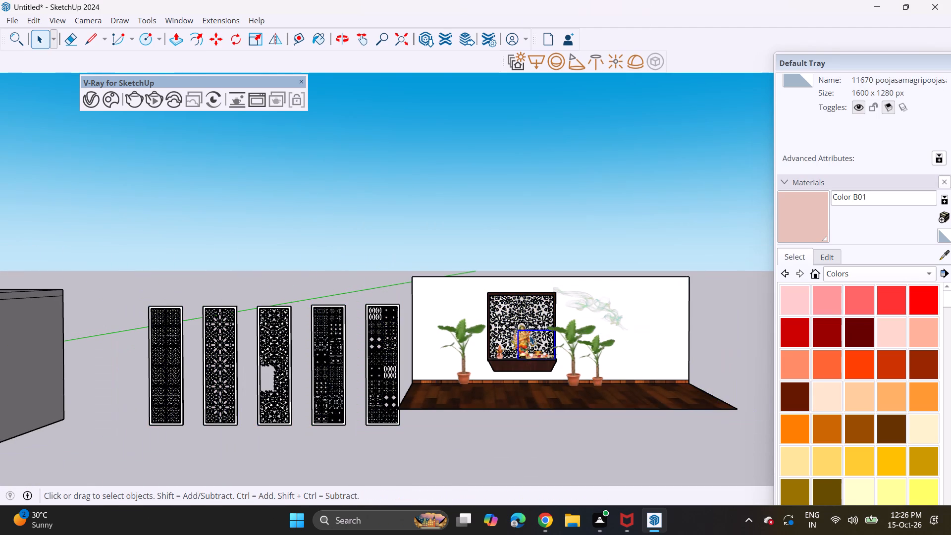
left_click(526, 336)
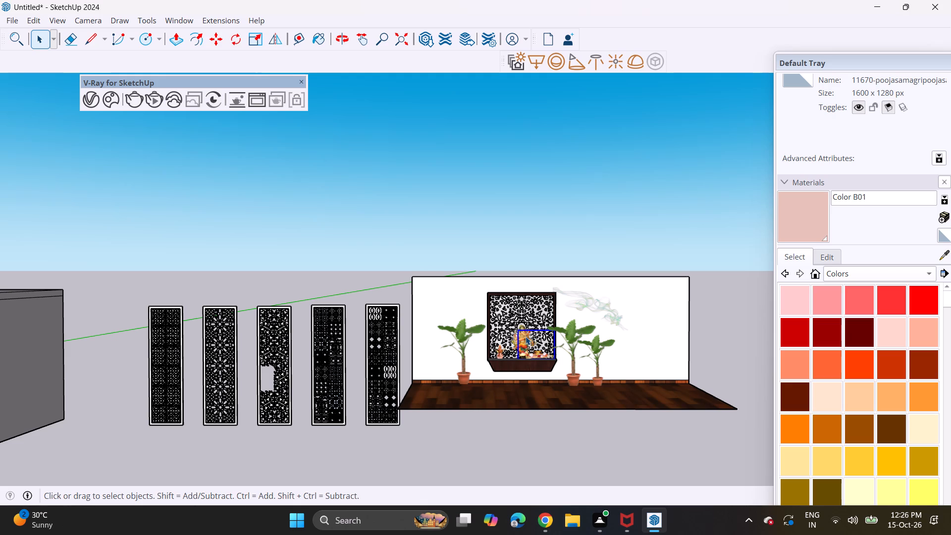
left_click(517, 333)
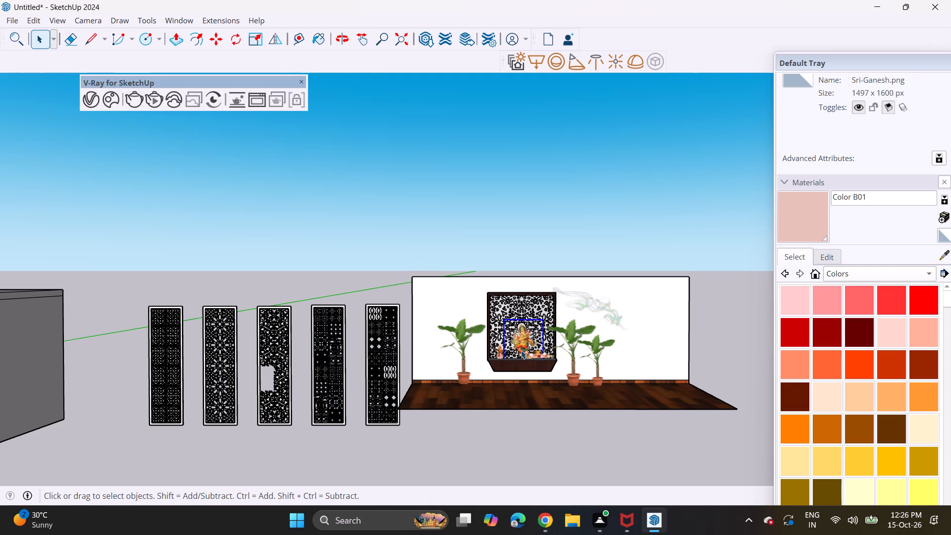
key("m")
left_click(546, 364)
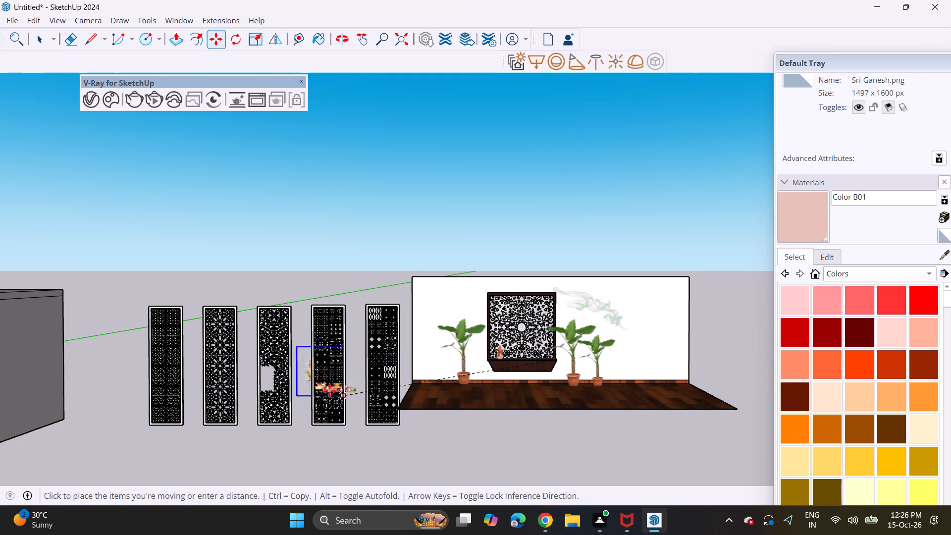
middle_click_drag(258, 365, 625, 312, "shift")
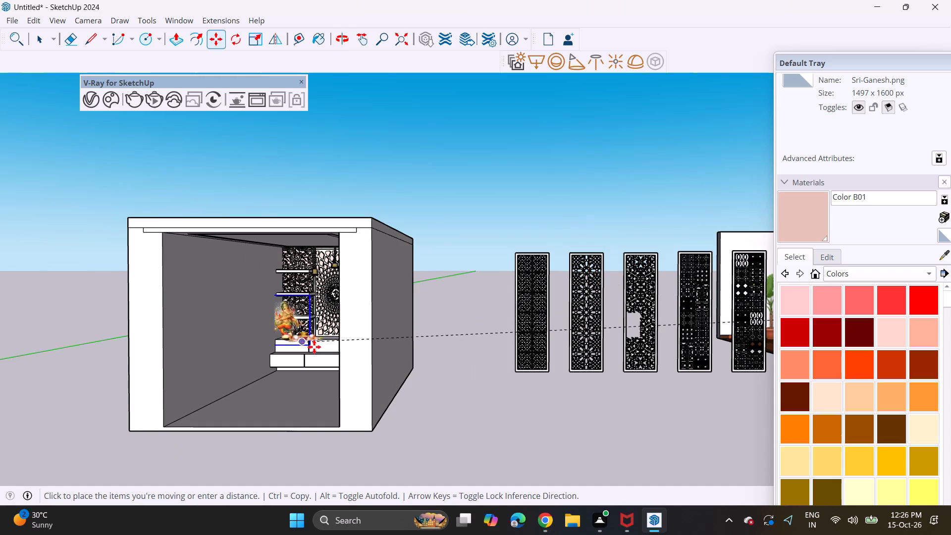
scroll(319, 341, "up", 11)
middle_click_drag(357, 337, 369, 358)
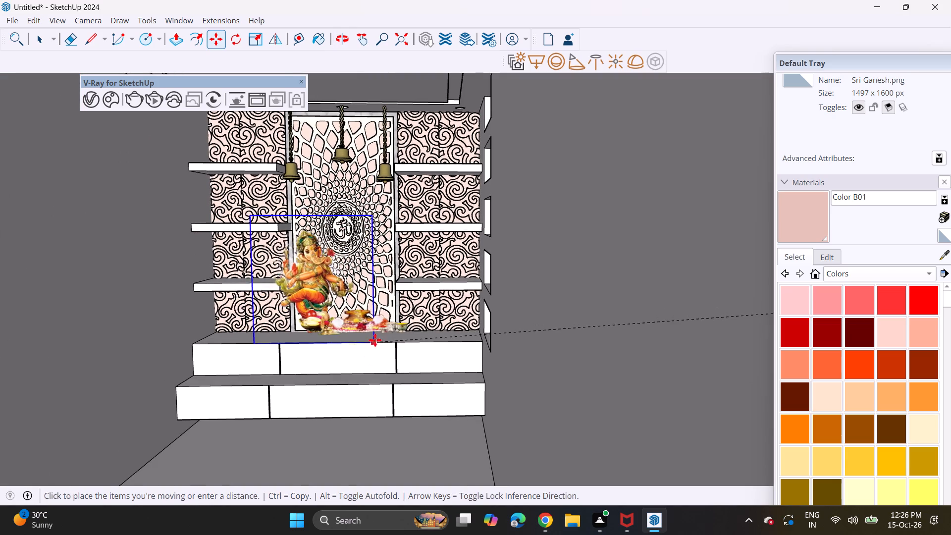
left_click(405, 347)
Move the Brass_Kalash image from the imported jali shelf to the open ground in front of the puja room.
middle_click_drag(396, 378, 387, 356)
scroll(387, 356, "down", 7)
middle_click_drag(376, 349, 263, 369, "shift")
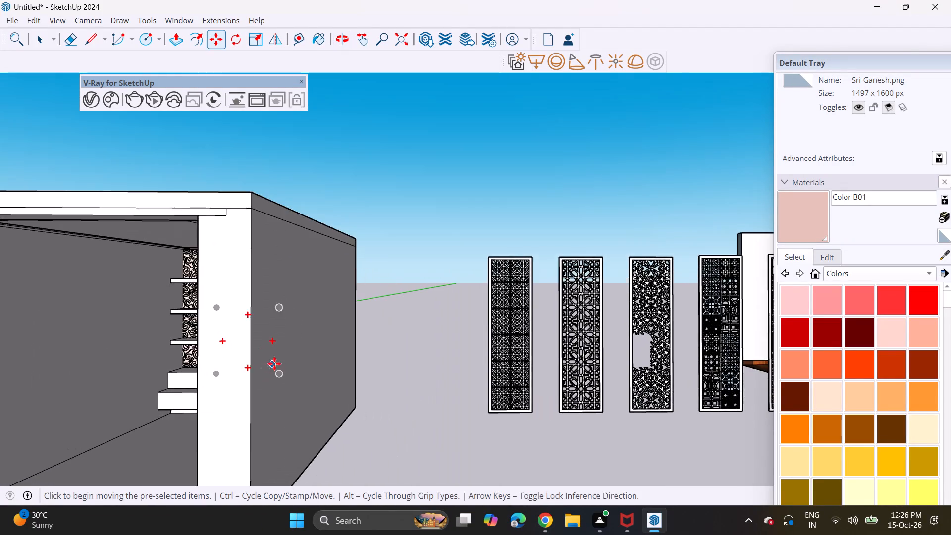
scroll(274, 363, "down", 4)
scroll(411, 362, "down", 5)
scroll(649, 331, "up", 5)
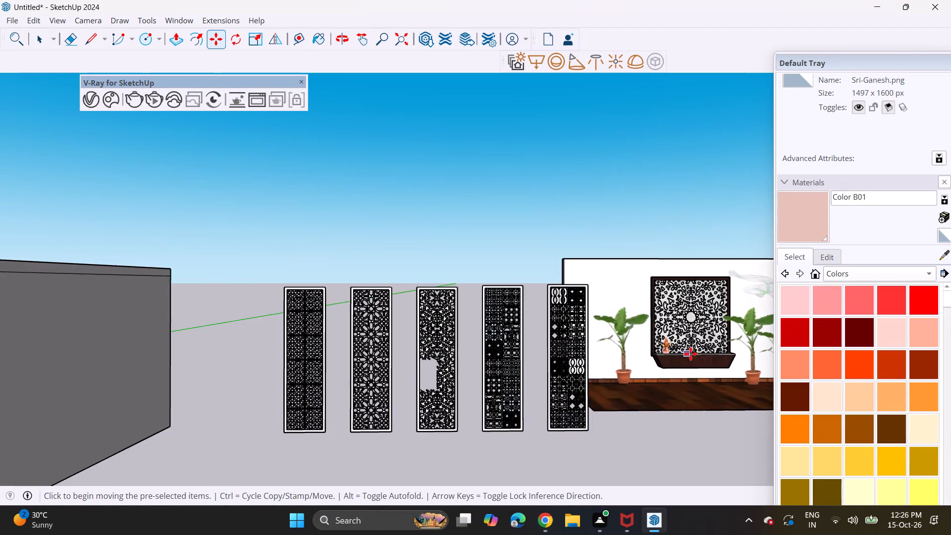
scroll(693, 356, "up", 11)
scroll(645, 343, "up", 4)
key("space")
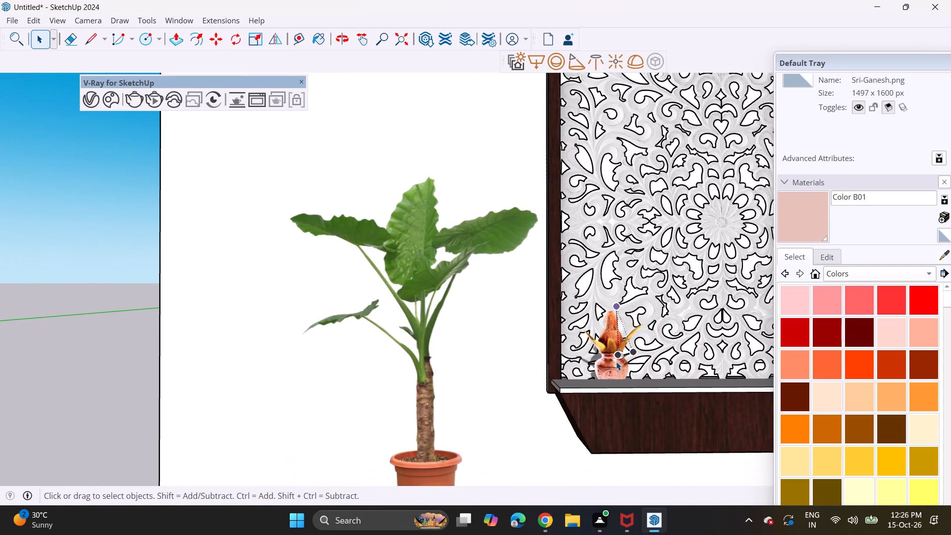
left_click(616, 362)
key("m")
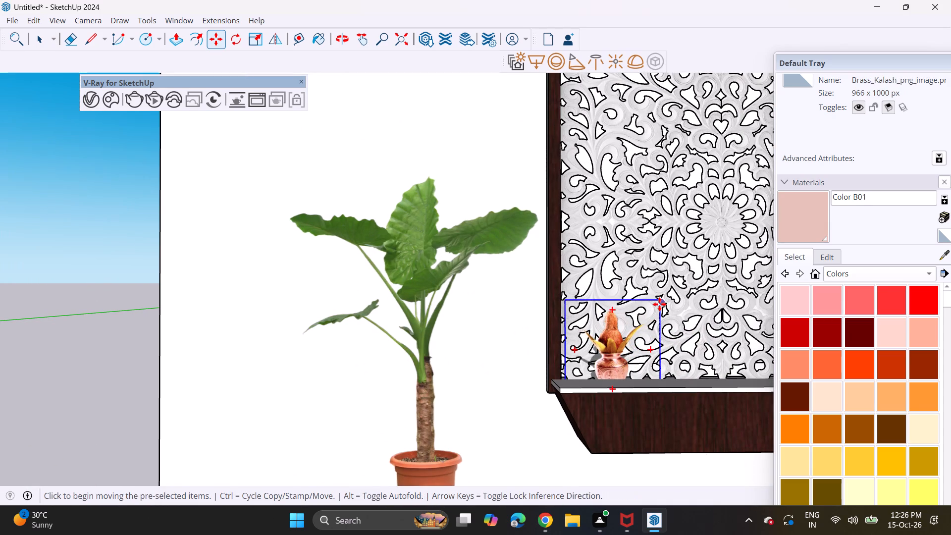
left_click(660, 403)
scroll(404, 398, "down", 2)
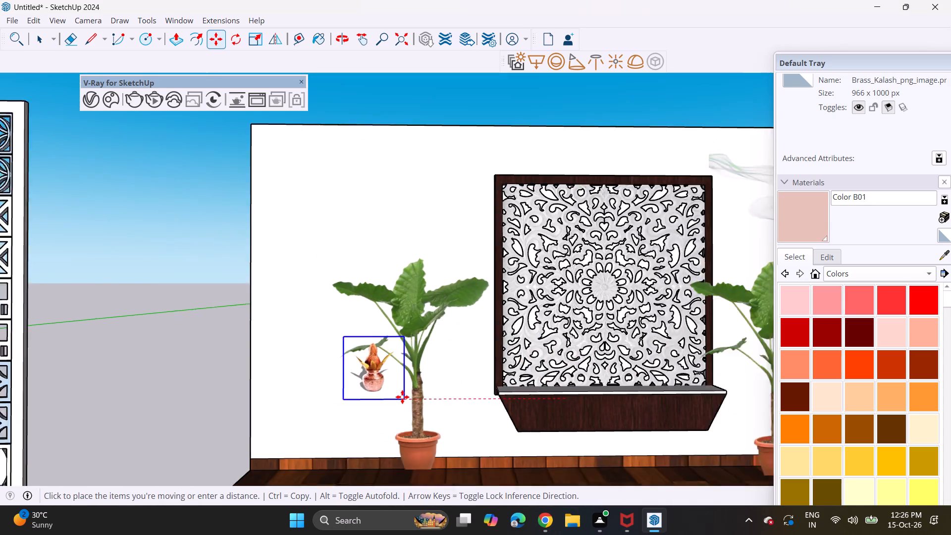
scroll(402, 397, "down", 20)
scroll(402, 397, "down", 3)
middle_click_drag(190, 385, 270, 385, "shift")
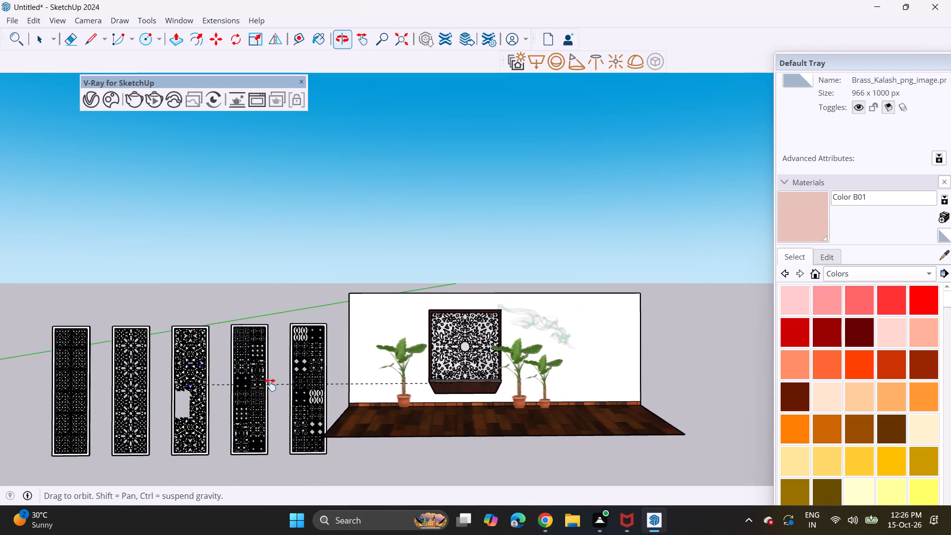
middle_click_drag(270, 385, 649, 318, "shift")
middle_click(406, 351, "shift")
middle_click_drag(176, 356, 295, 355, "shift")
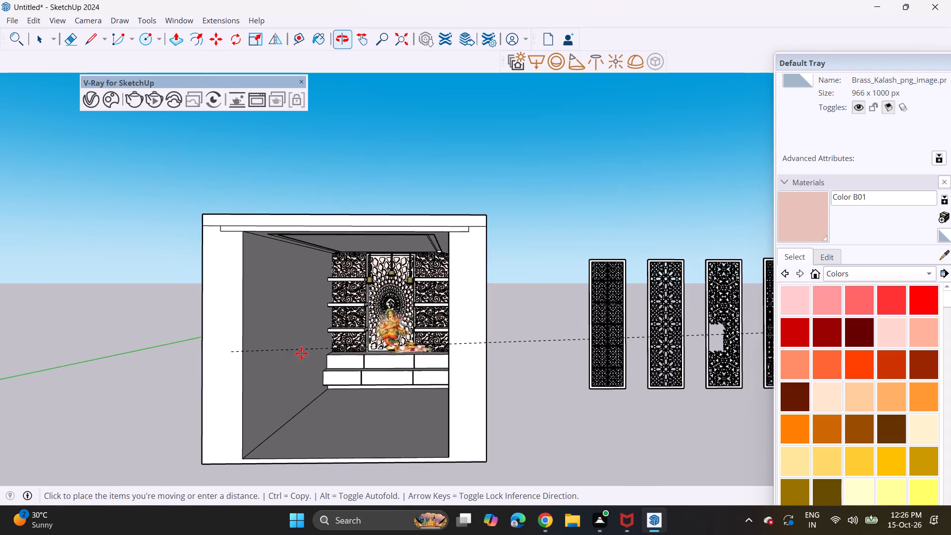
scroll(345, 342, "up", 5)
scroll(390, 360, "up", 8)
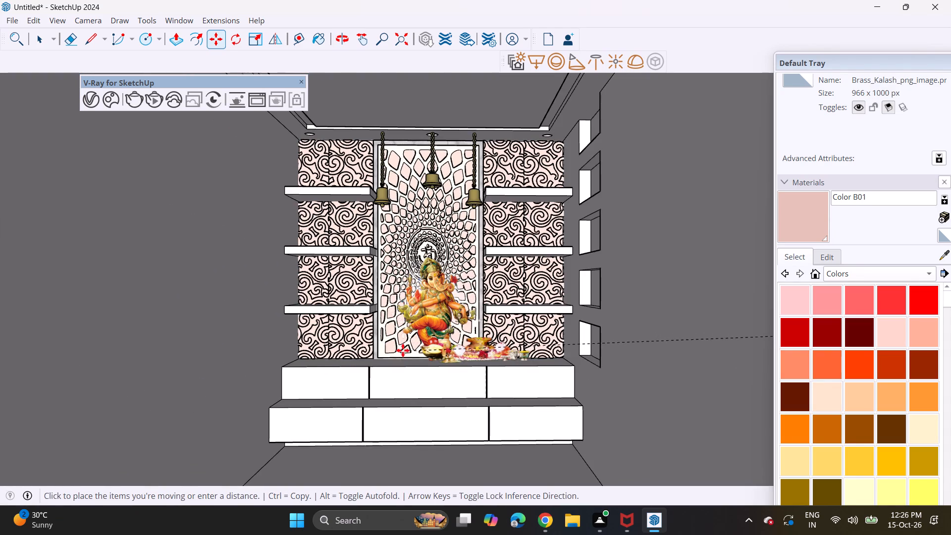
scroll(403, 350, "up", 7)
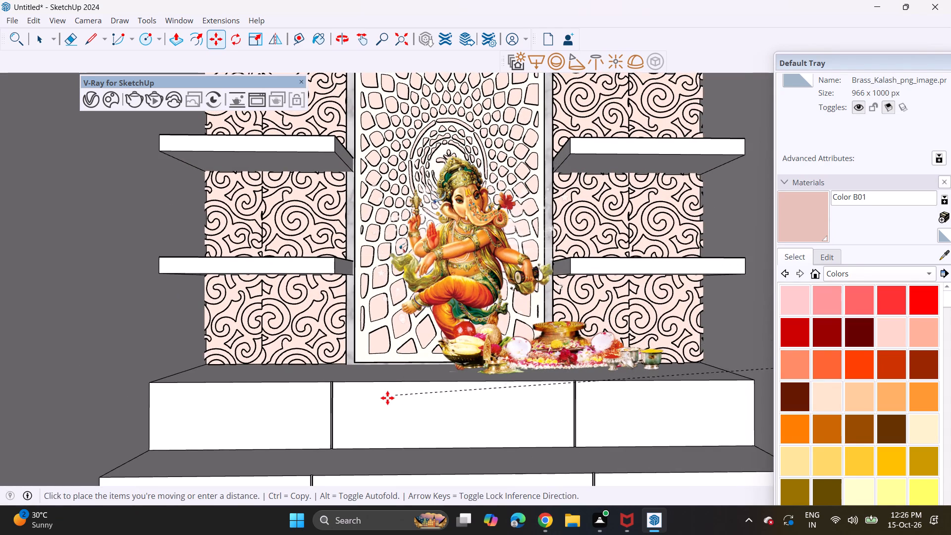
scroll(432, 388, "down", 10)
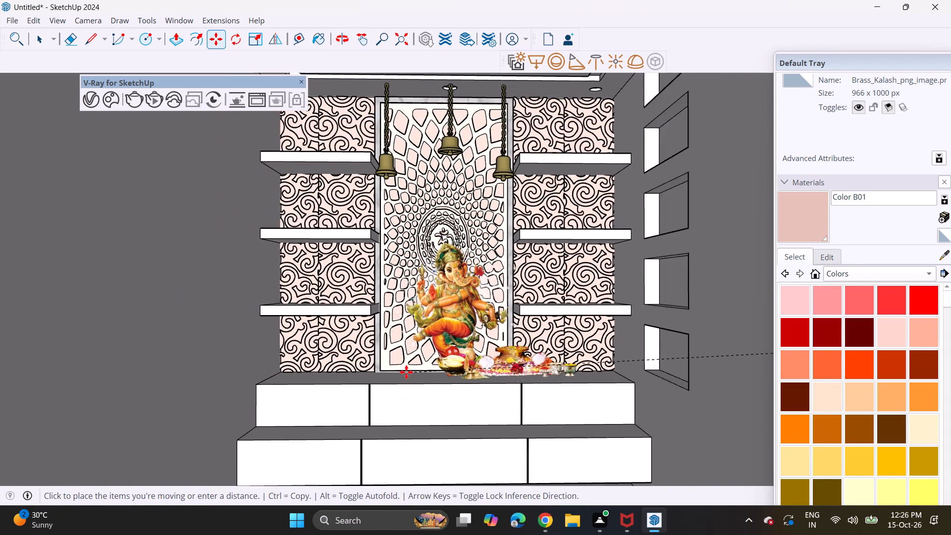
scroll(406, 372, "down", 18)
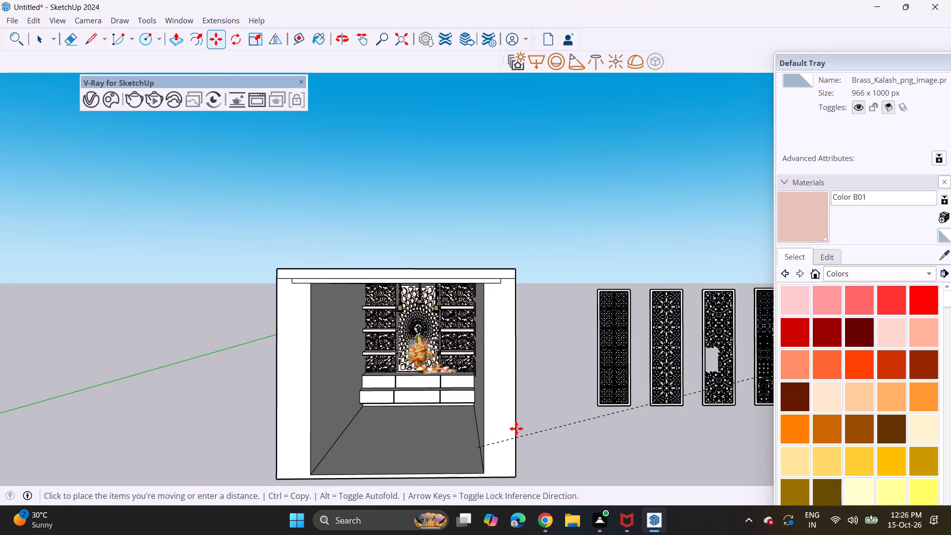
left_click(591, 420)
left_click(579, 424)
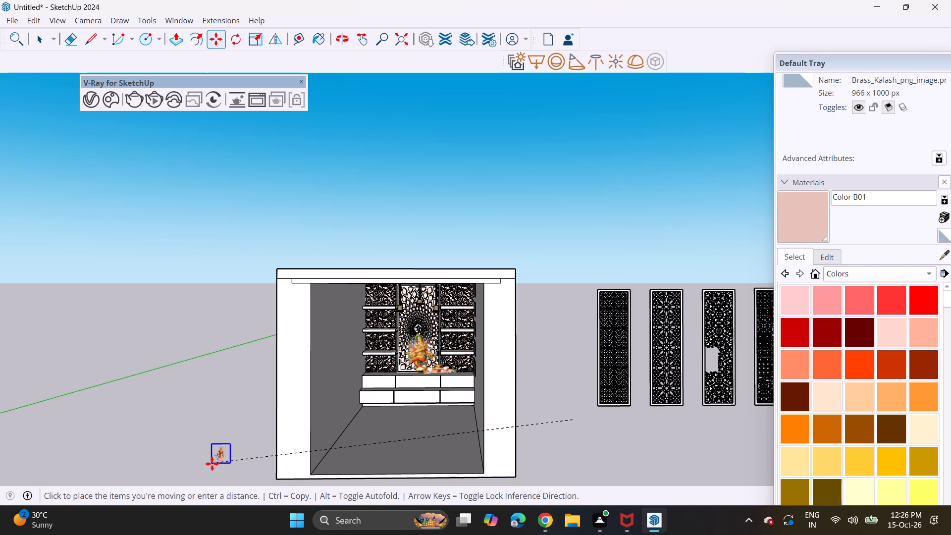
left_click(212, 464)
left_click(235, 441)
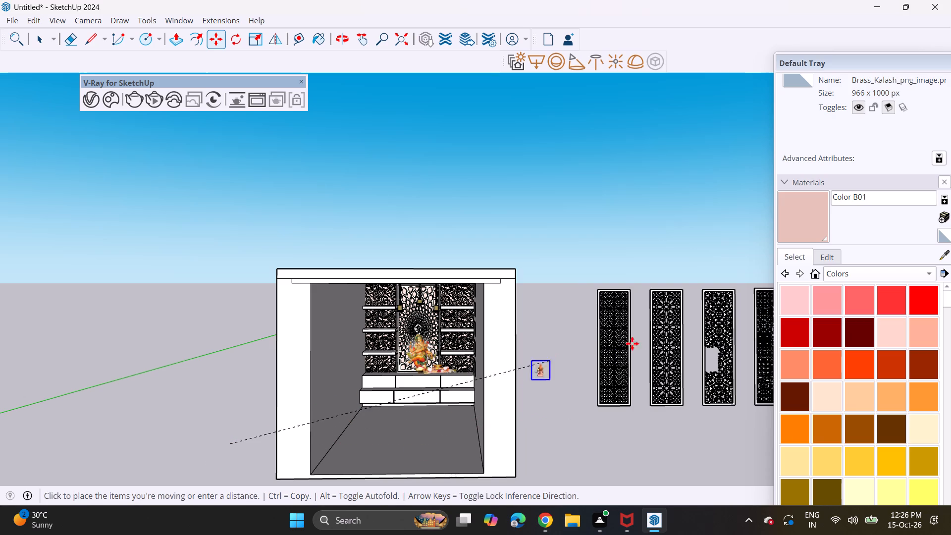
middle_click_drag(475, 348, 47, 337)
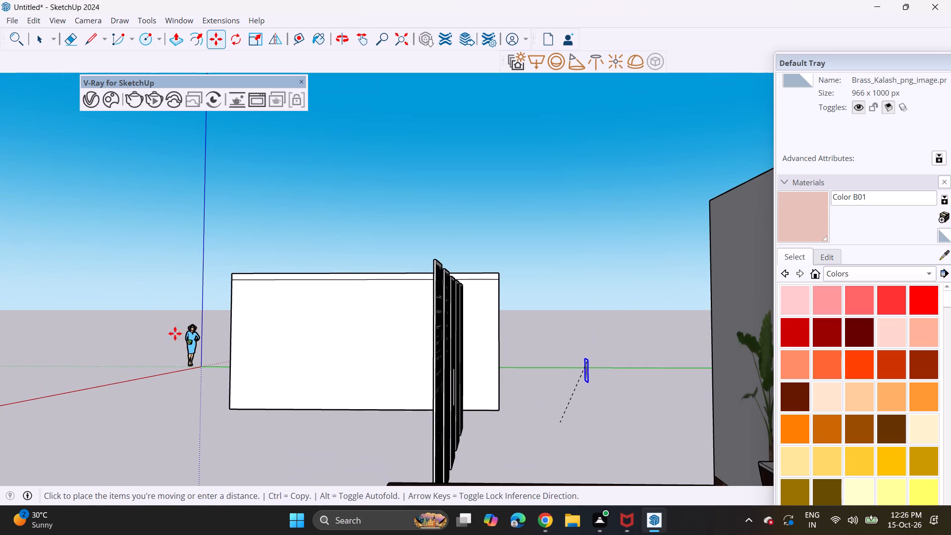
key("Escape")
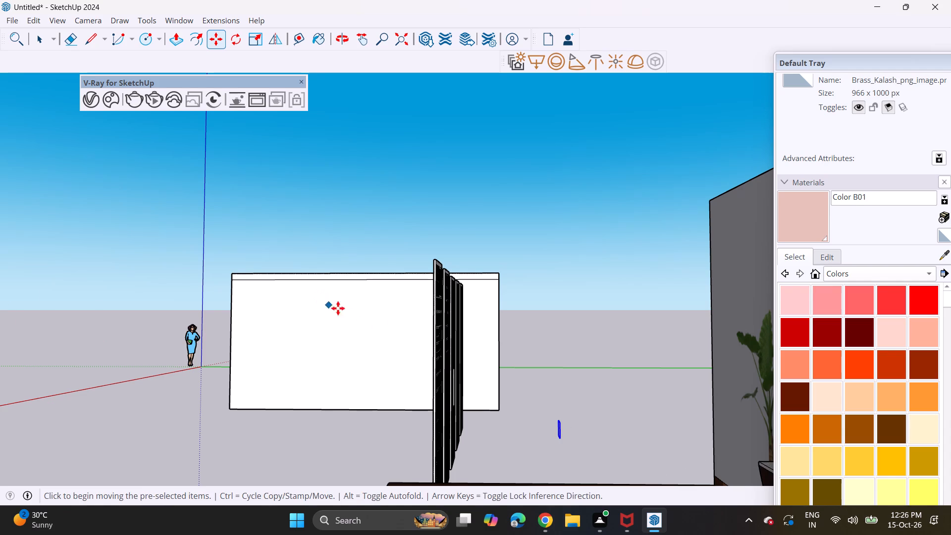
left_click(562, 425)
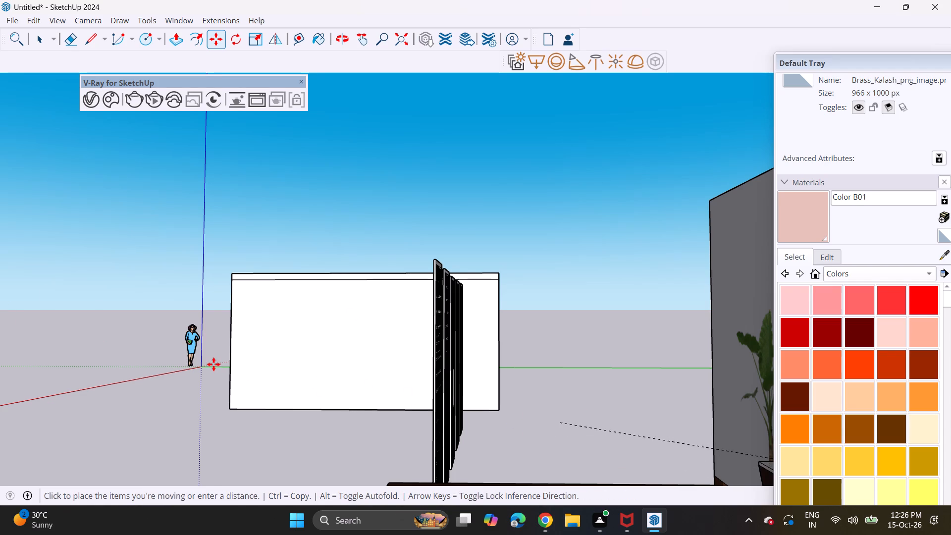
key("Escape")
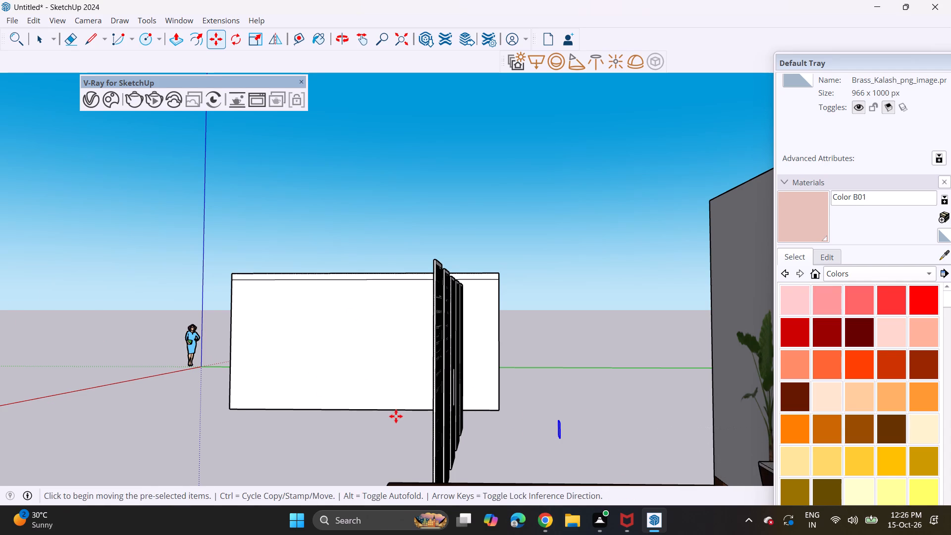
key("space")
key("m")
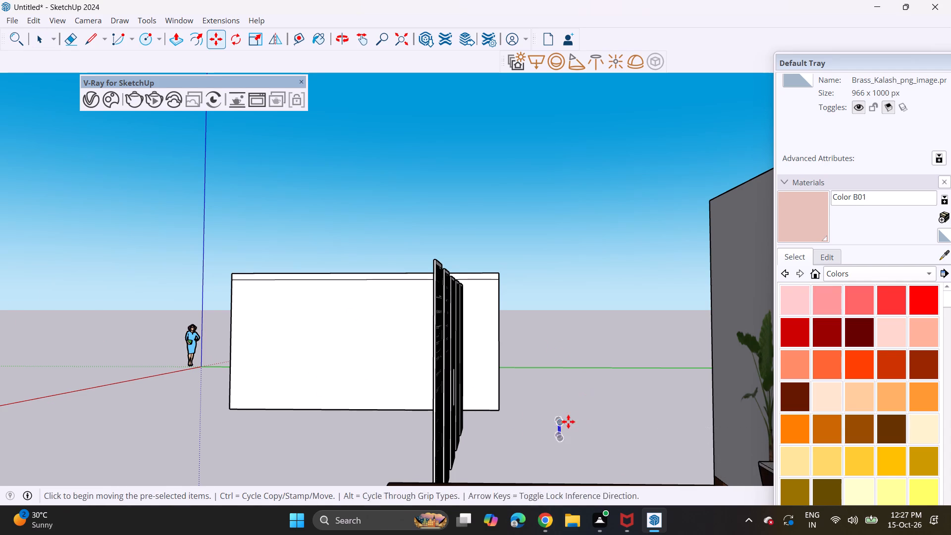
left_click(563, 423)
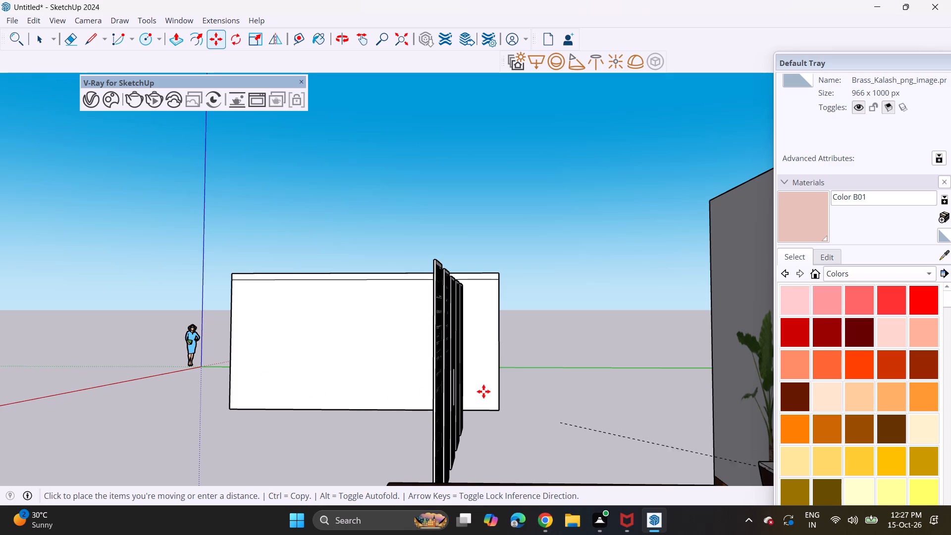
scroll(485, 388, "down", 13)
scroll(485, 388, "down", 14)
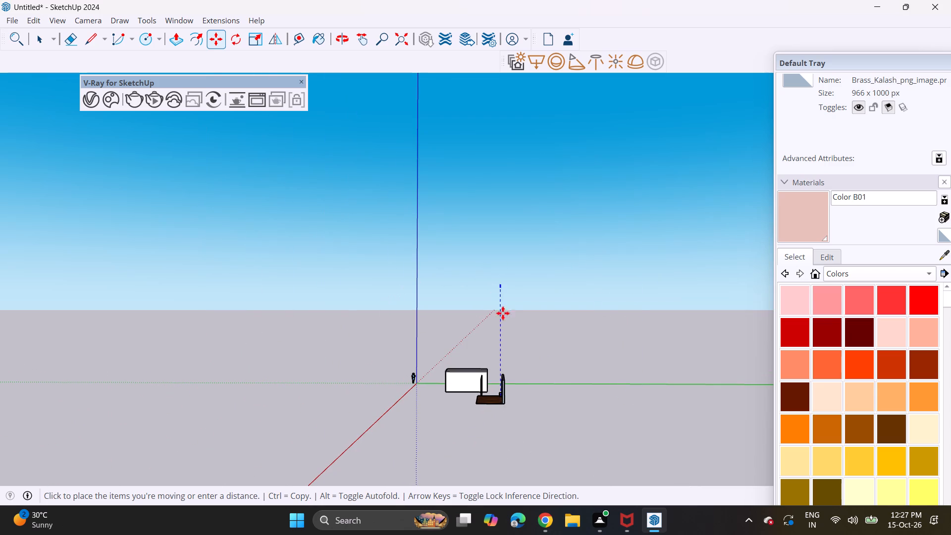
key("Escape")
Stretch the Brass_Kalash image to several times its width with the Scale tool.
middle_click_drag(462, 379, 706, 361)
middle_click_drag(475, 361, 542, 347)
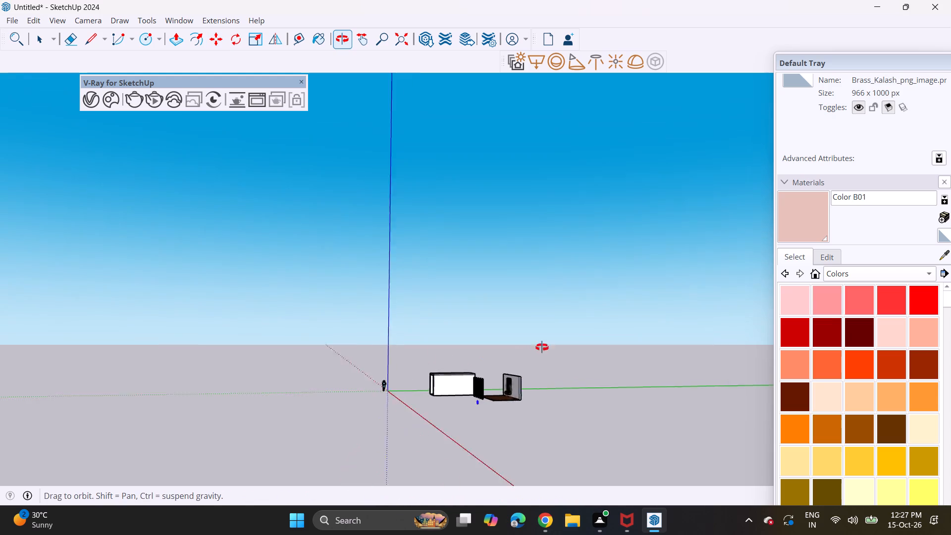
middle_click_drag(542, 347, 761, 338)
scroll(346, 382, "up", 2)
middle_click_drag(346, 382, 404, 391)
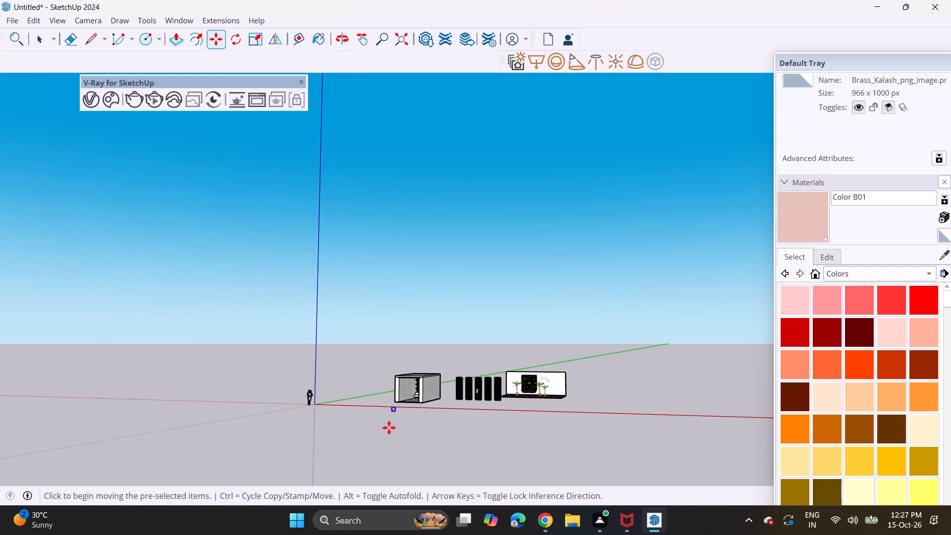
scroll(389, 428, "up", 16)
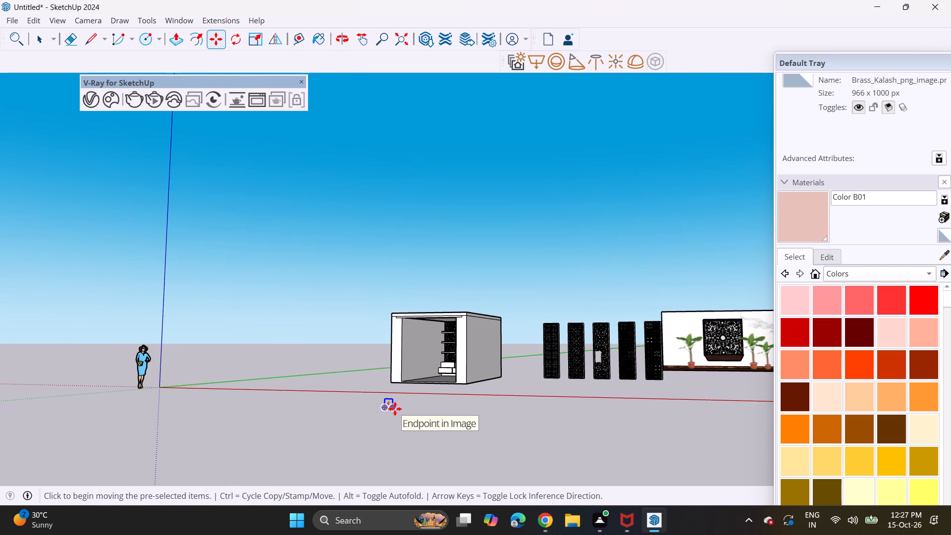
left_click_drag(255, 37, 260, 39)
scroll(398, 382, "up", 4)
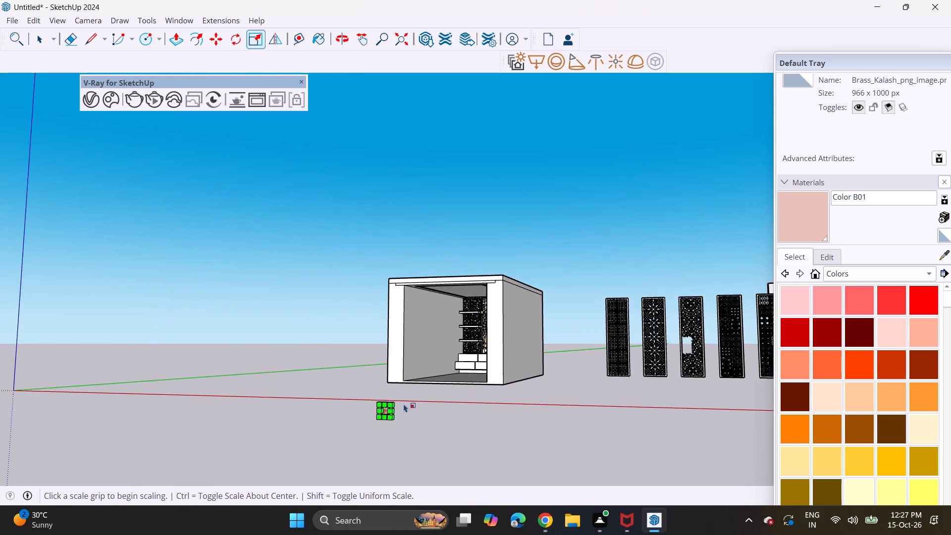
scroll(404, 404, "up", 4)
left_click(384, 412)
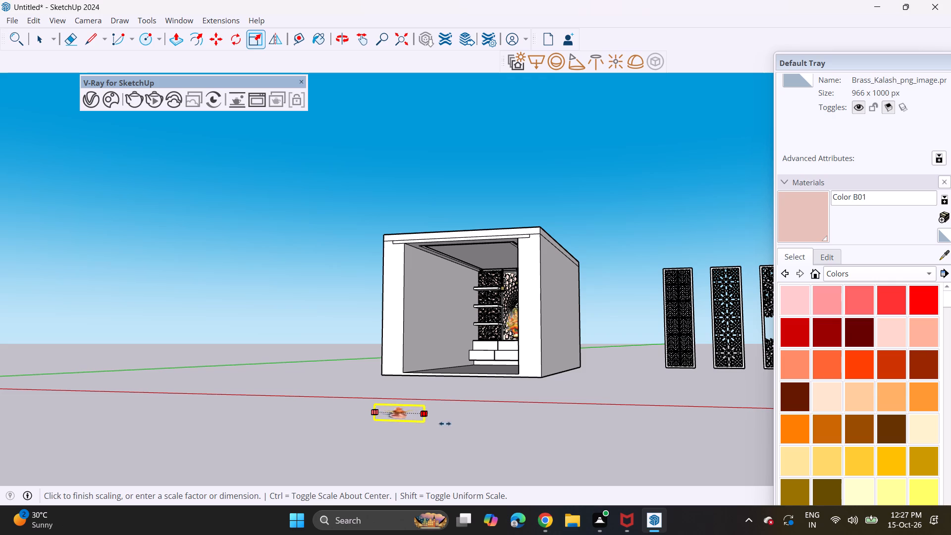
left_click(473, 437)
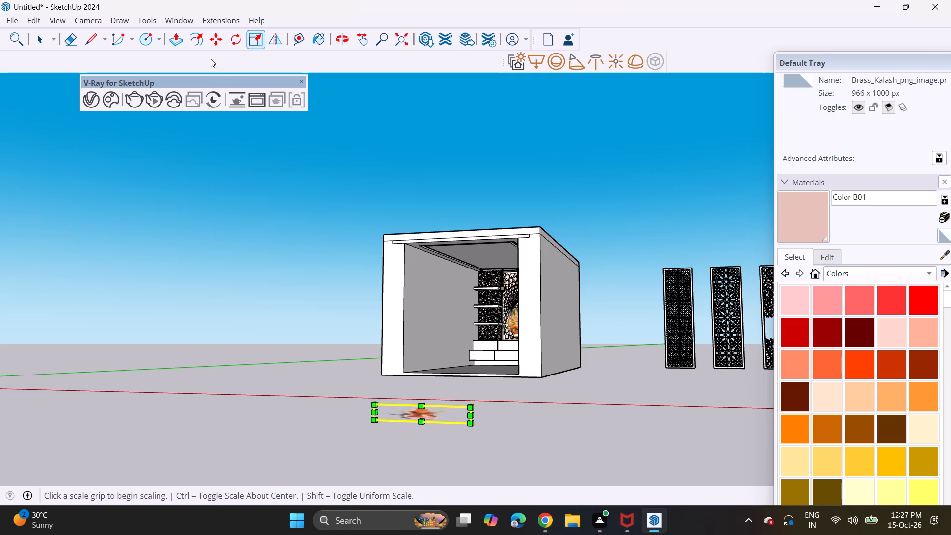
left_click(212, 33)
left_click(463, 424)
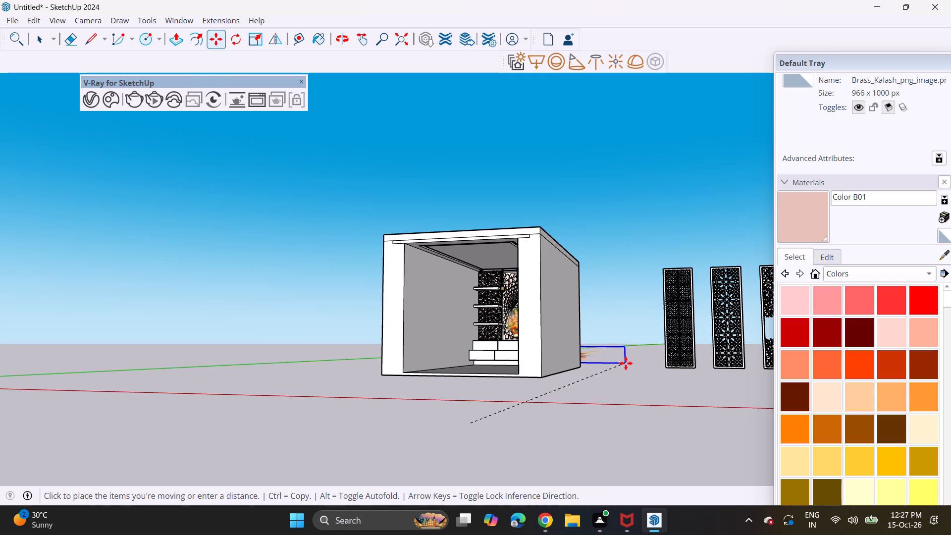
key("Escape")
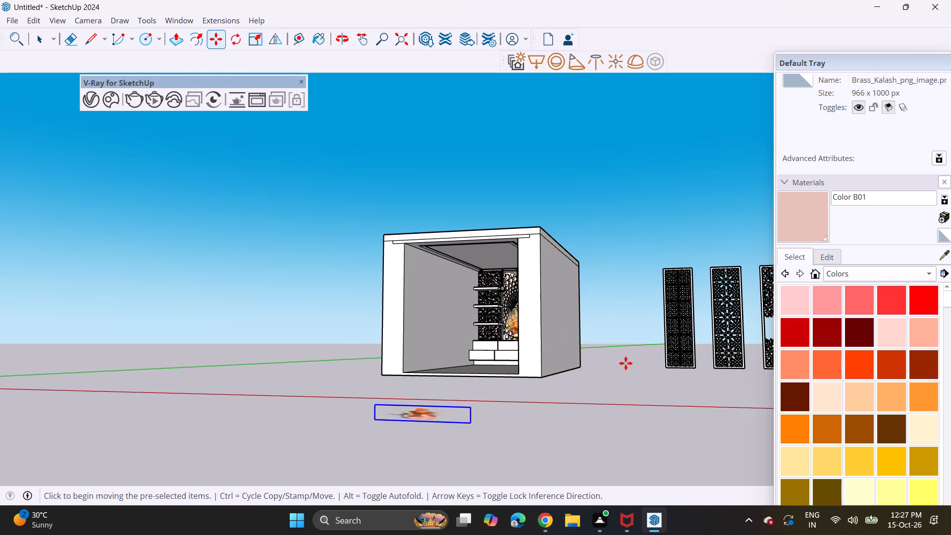
Delete the stretched Brass_Kalash image in front of the puja room.
key("Delete")
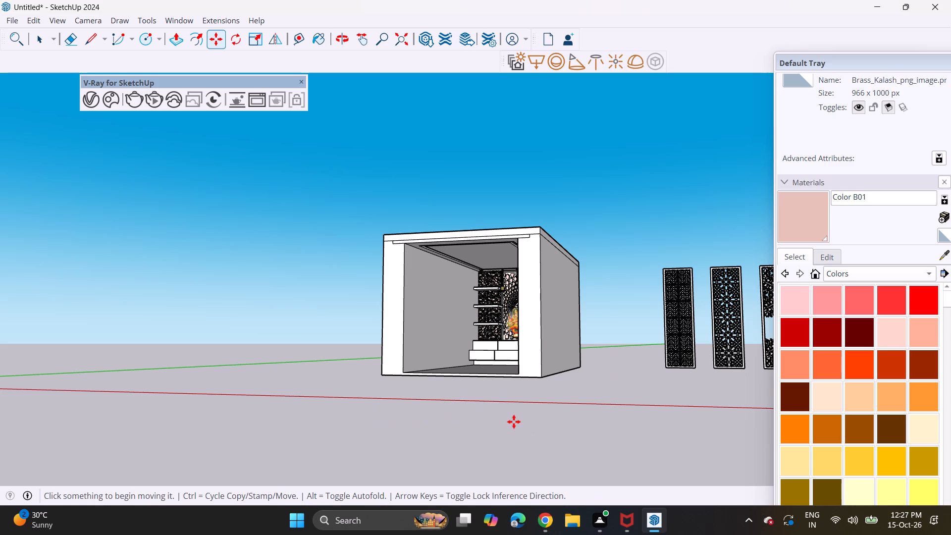
Select the smaller of the two neighbouring potted plant images in the exploded POOJA+ROOM+1 model.
scroll(503, 402, "down", 5)
scroll(609, 340, "down", 5)
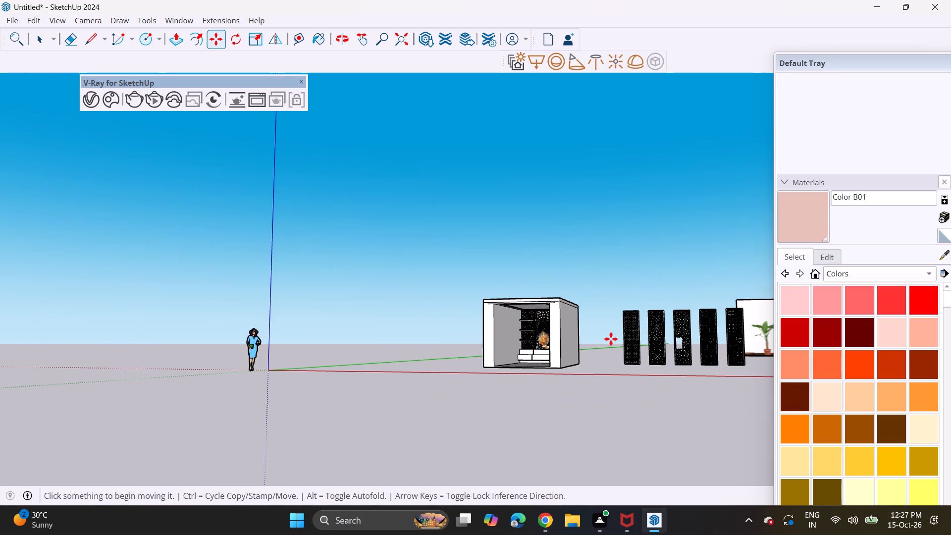
scroll(643, 359, "down", 5)
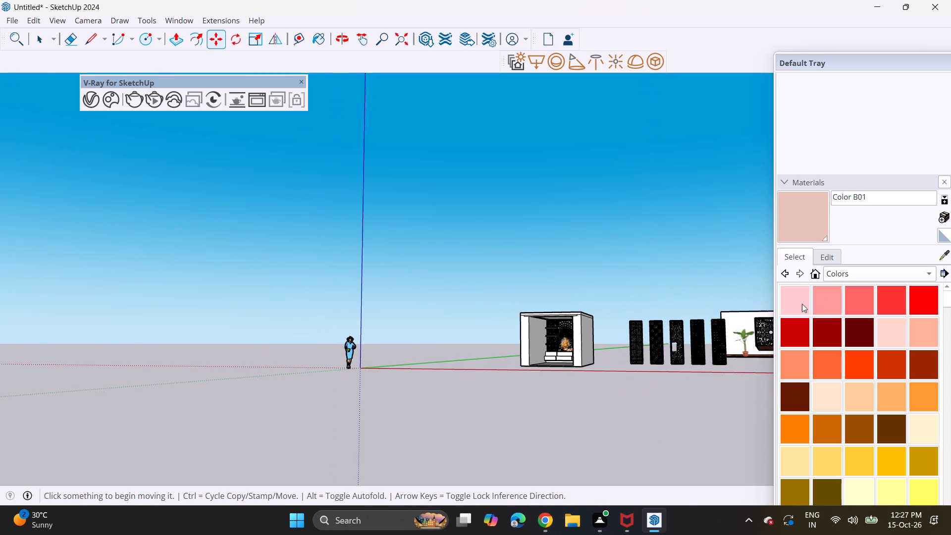
middle_click_drag(708, 328, 544, 320, "shift")
scroll(681, 330, "up", 5)
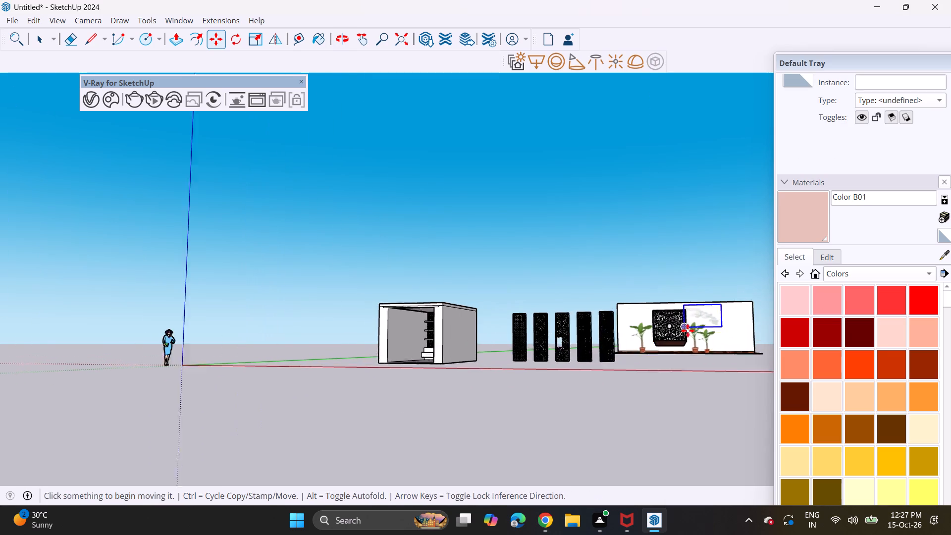
scroll(687, 330, "up", 1)
key("space")
left_click(721, 354)
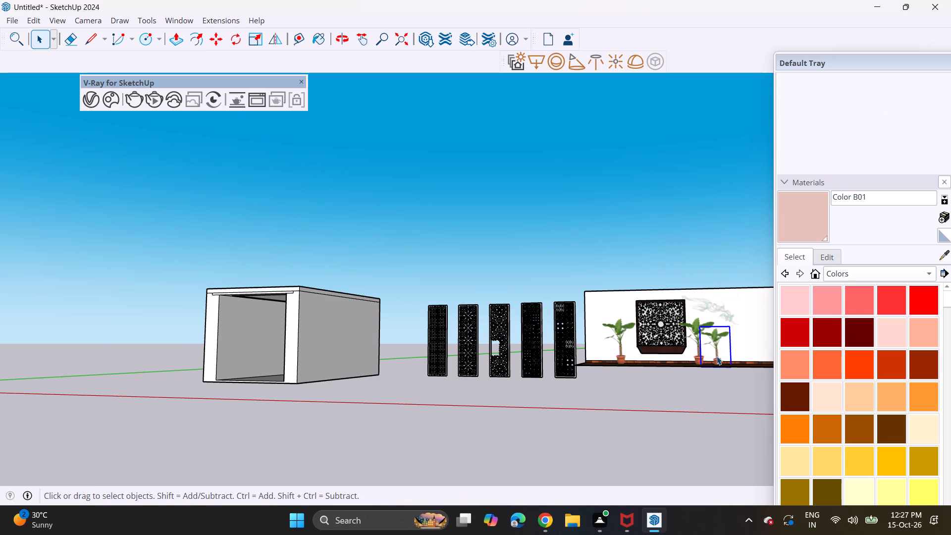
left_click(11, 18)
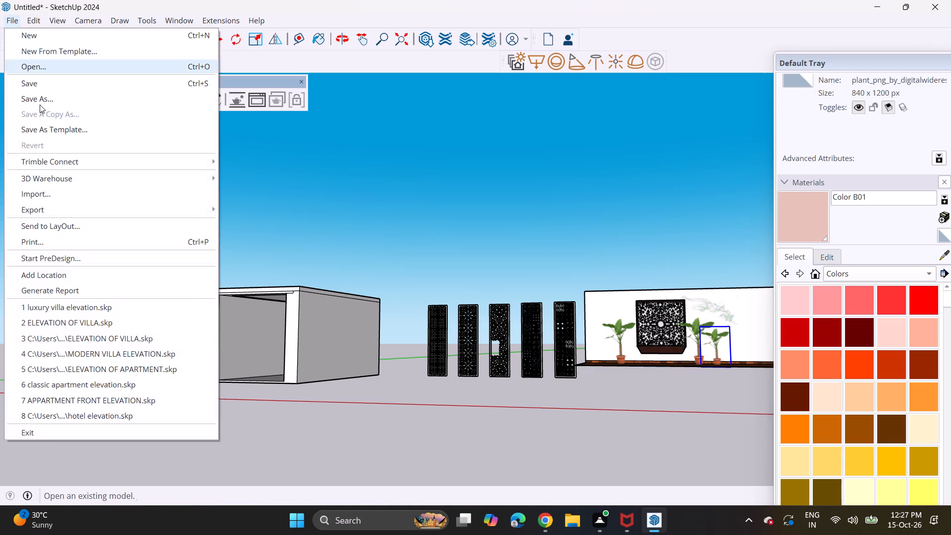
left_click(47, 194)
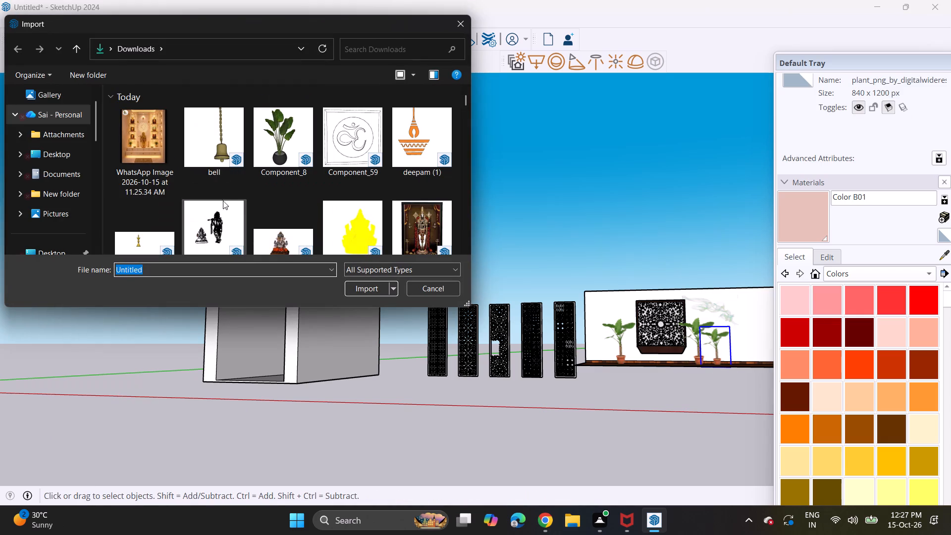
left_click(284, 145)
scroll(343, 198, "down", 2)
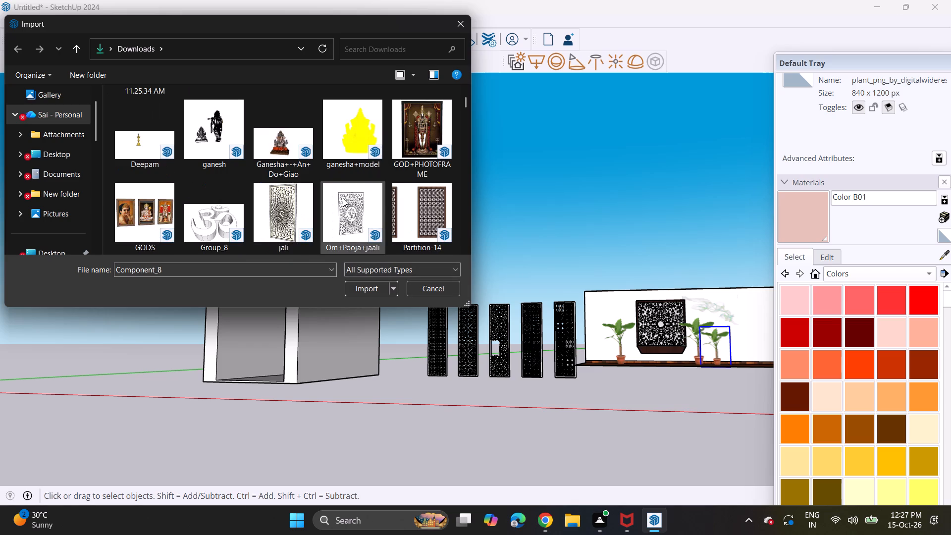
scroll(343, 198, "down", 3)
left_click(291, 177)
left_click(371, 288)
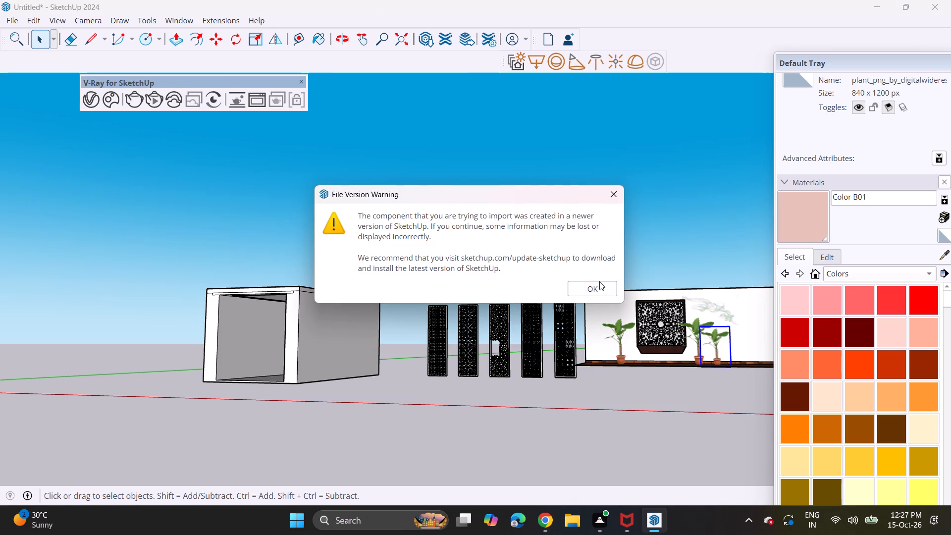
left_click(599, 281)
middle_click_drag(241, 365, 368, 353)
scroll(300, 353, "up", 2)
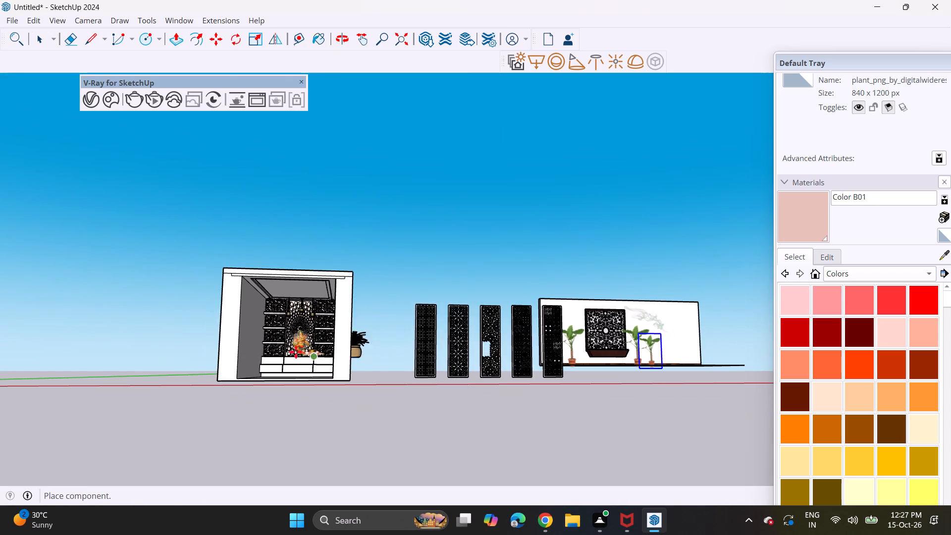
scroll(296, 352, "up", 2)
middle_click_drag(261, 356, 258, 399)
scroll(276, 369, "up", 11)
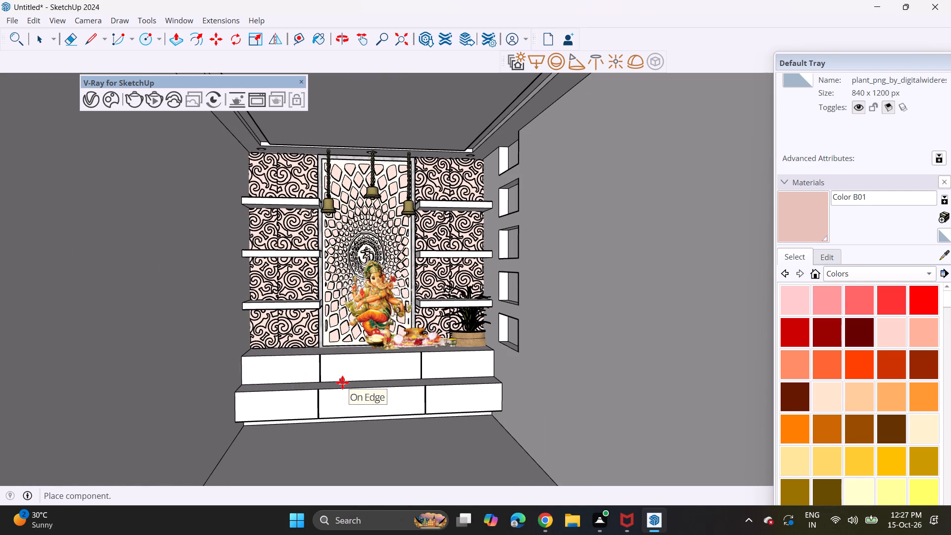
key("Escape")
Move the selected potted plant image from the POOJA+ROOM+1 model onto the puja room's upper plinth, beside the Ganesha idol.
scroll(341, 393, "down", 20)
key("space")
scroll(587, 366, "up", 3)
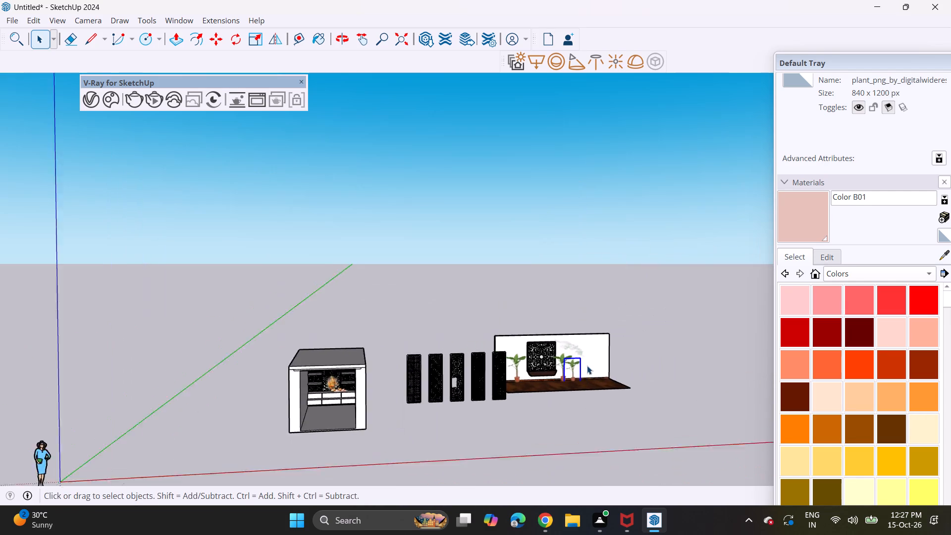
scroll(587, 366, "up", 2)
key("m")
left_click(579, 395)
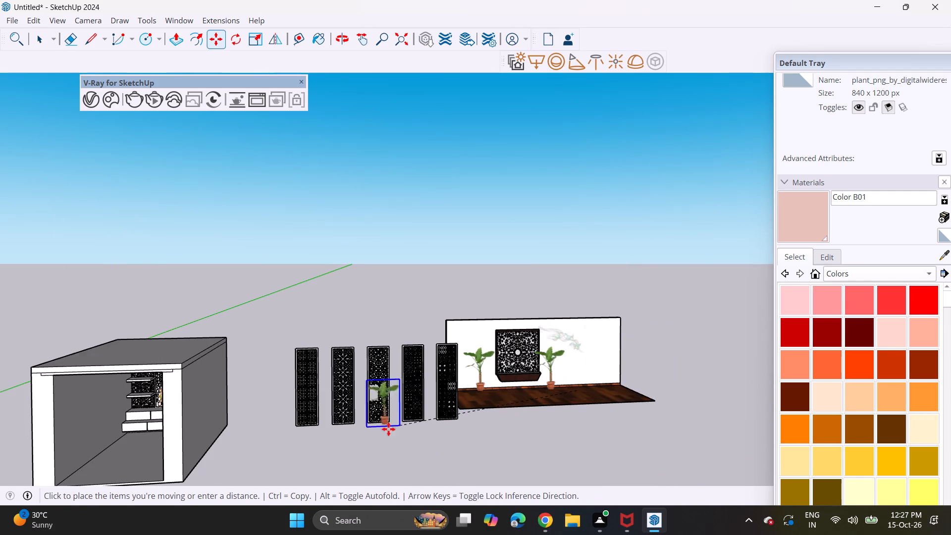
scroll(99, 459, "up", 6)
scroll(122, 412, "up", 5)
scroll(172, 394, "up", 5)
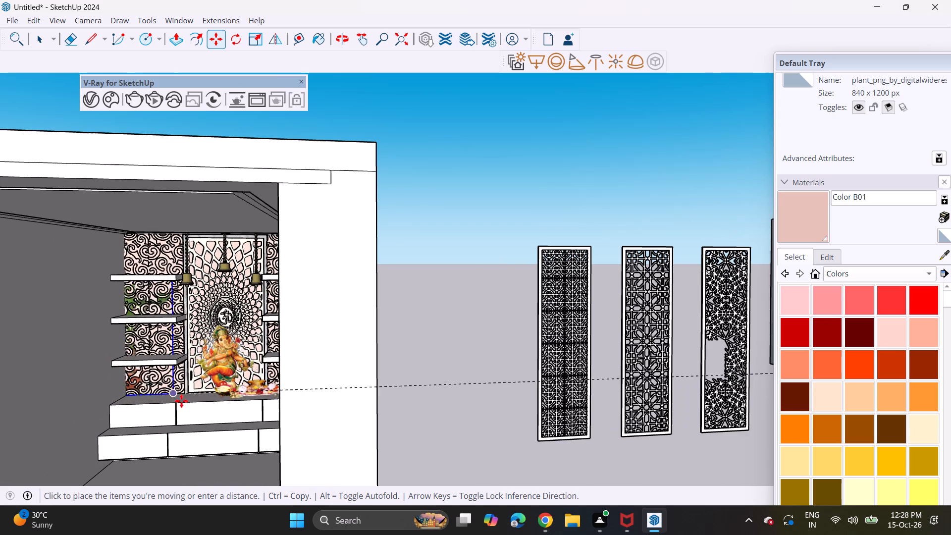
left_click(191, 406)
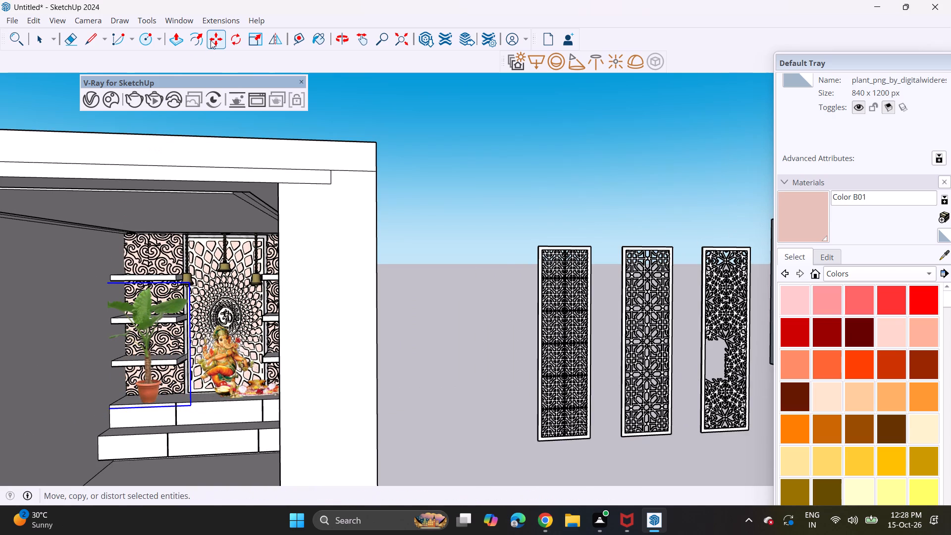
Scale the potted plant image down to less than half its size, then reduce its height and adjust its width to suit the shelf bay.
left_click(248, 41)
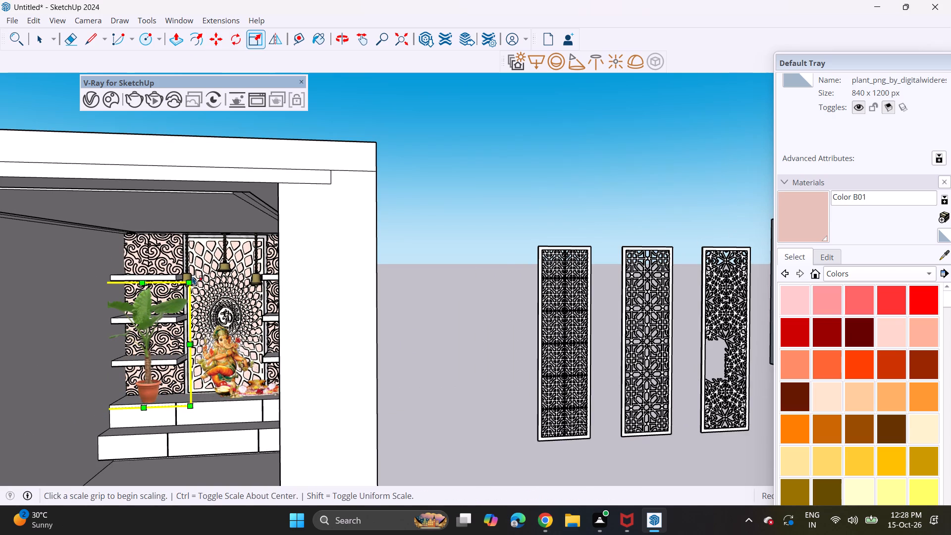
left_click(98, 281)
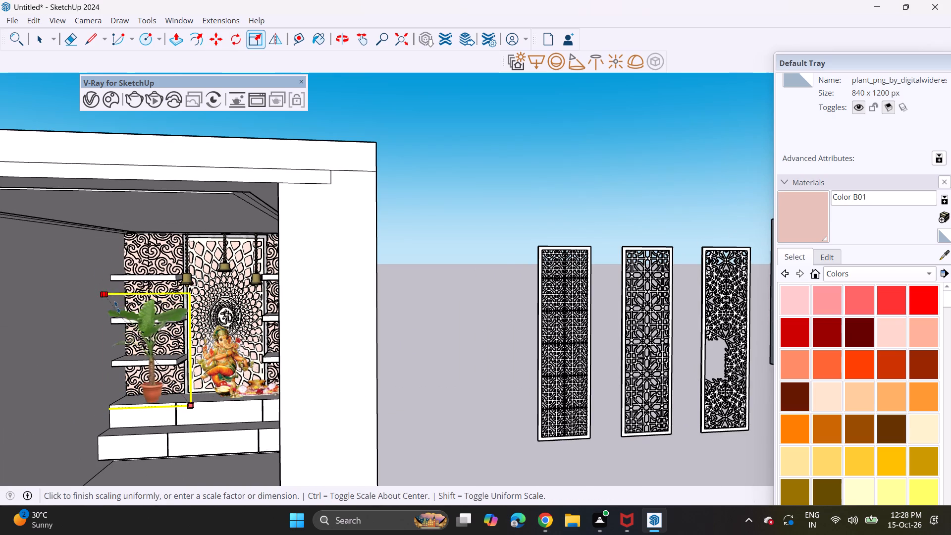
left_click(129, 364)
scroll(182, 414, "up", 2)
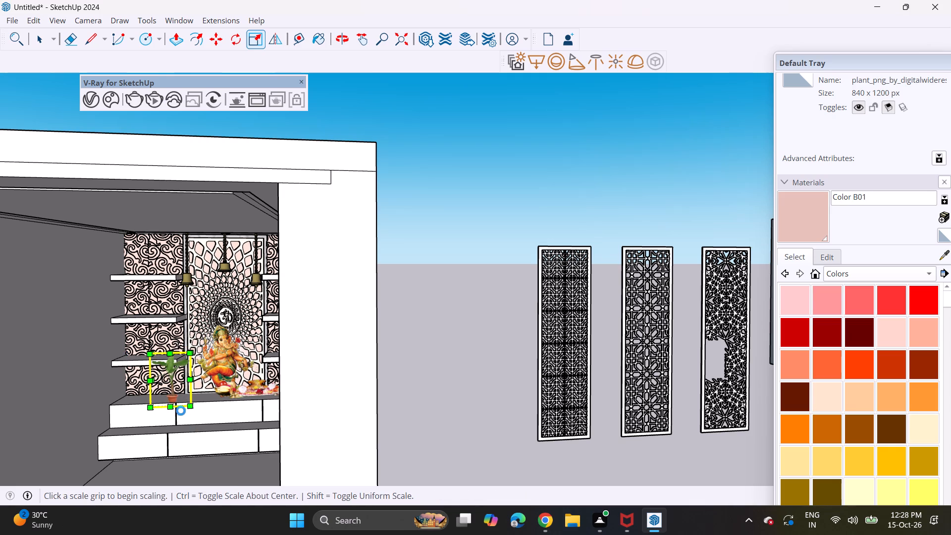
scroll(181, 411, "up", 14)
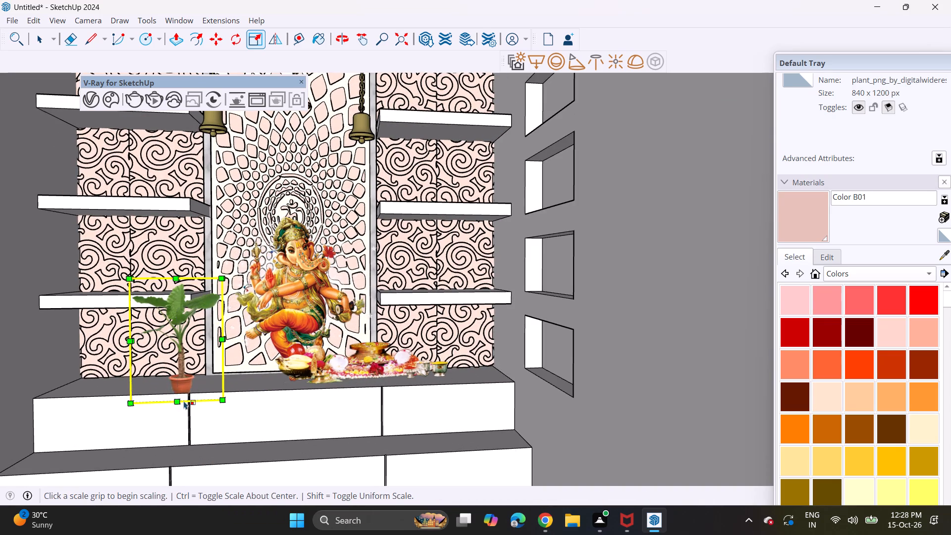
left_click(178, 402)
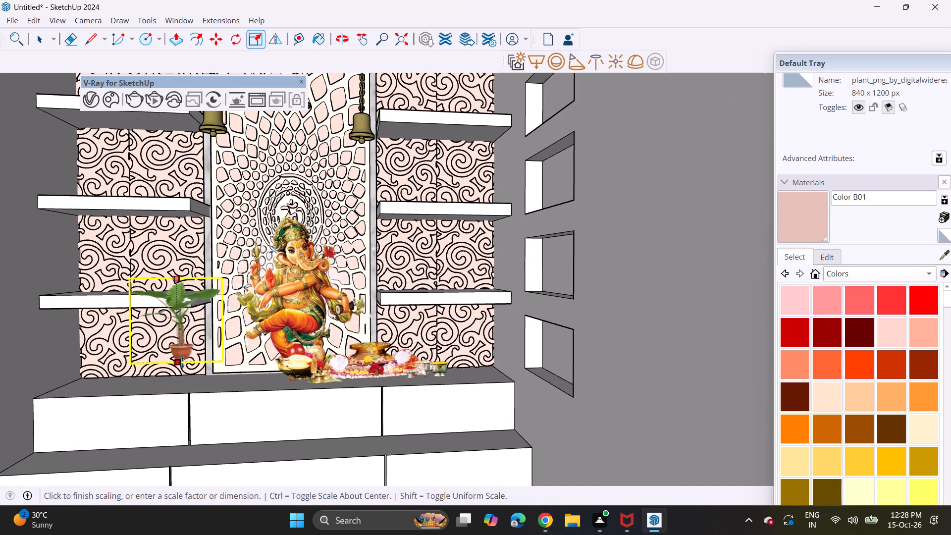
left_click(181, 355)
left_click(219, 319)
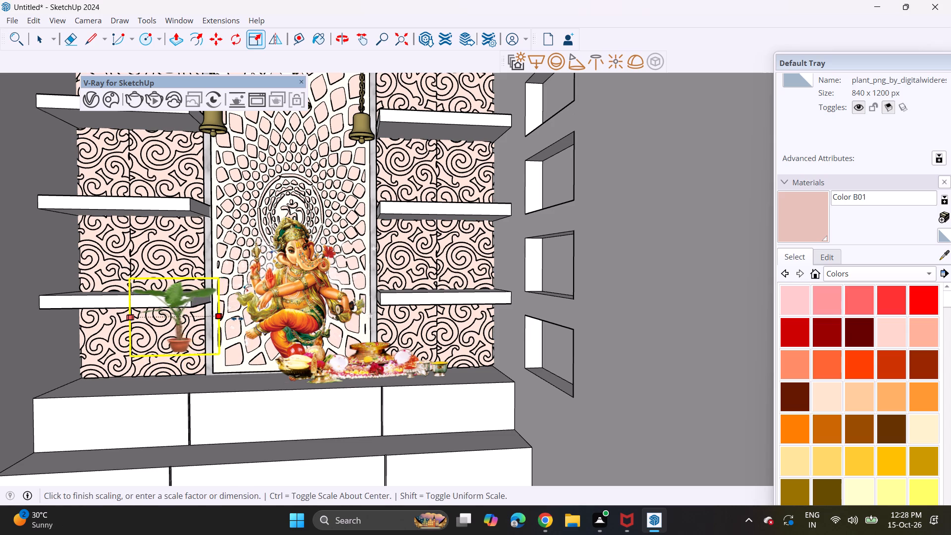
left_click(242, 318)
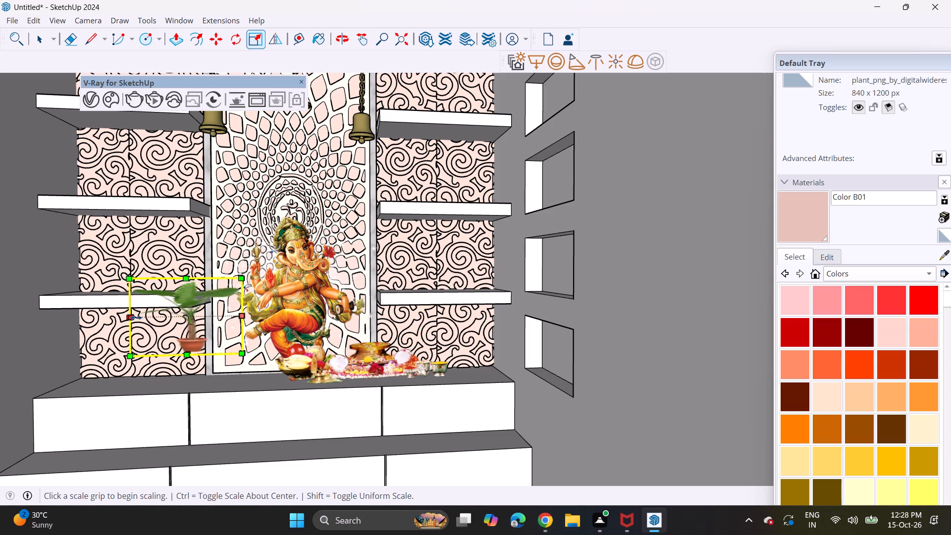
left_click(136, 318)
left_click(168, 318)
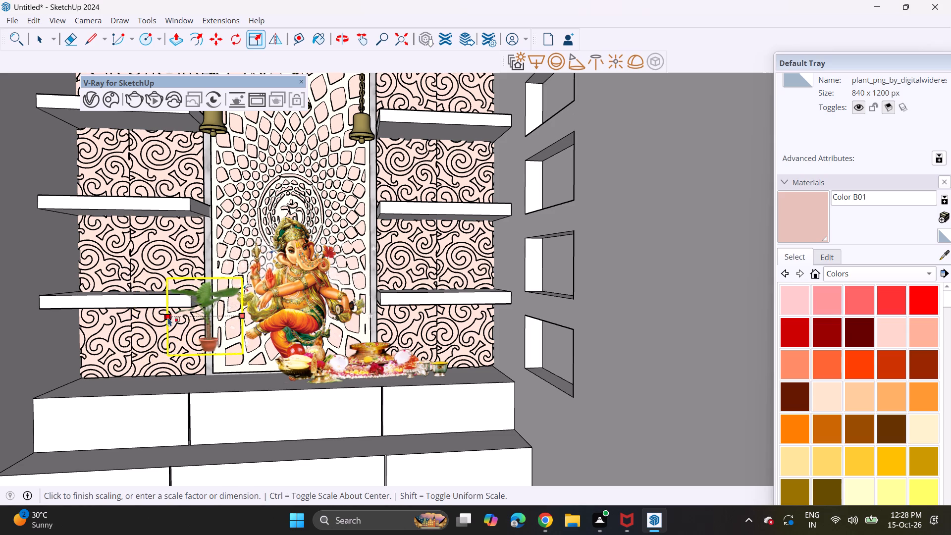
Move the resized plant image onto the left end of the upper plinth, below the lowest shelf.
key("m")
left_click(245, 354)
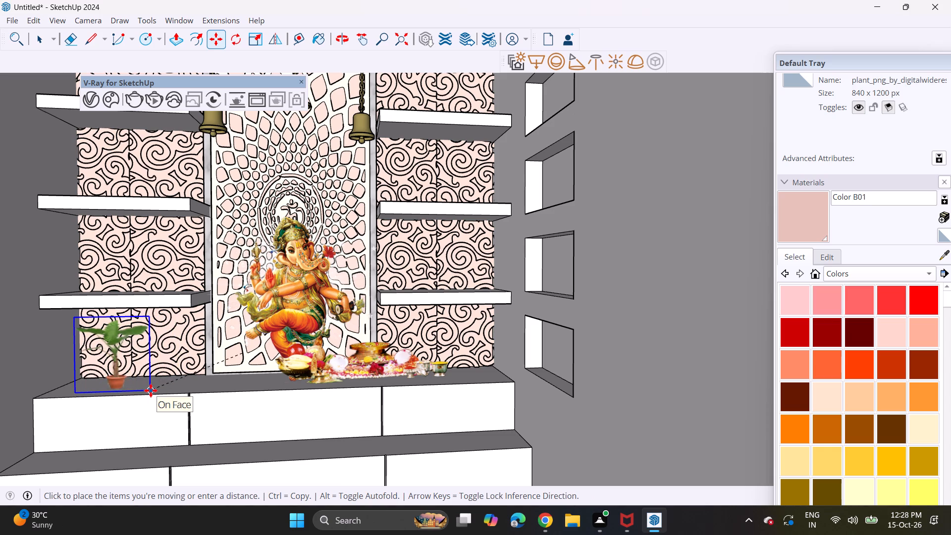
left_click(144, 386)
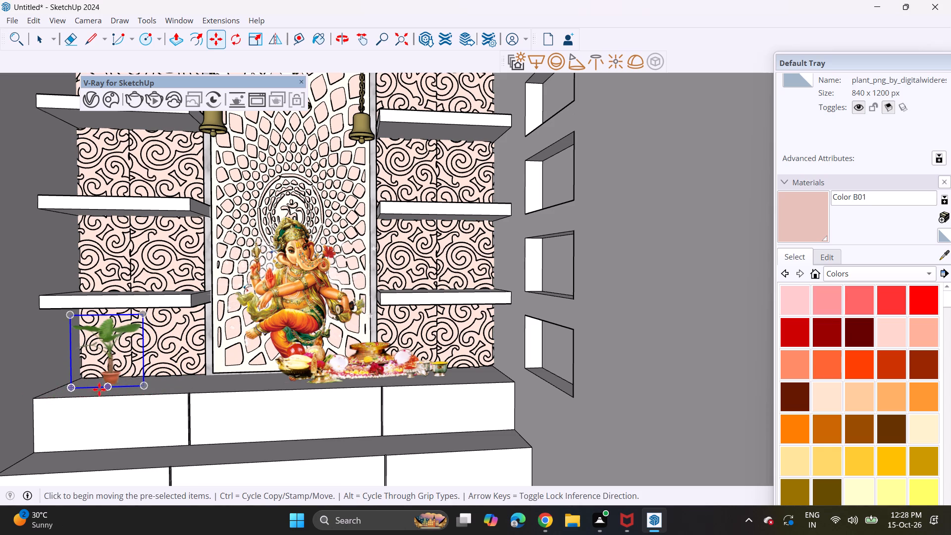
Copy the plant image to the right end of the upper plinth, beyond the puja items.
left_click(33, 401)
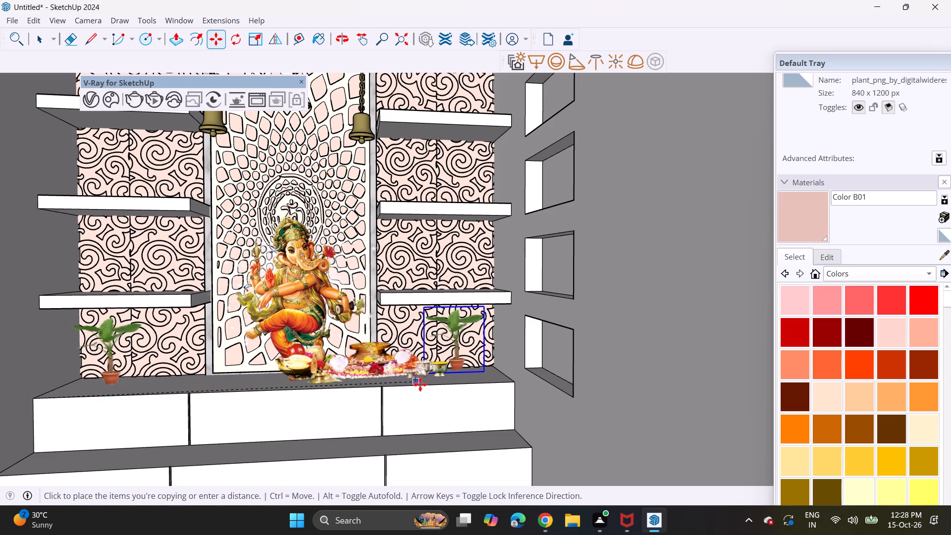
left_click(435, 386)
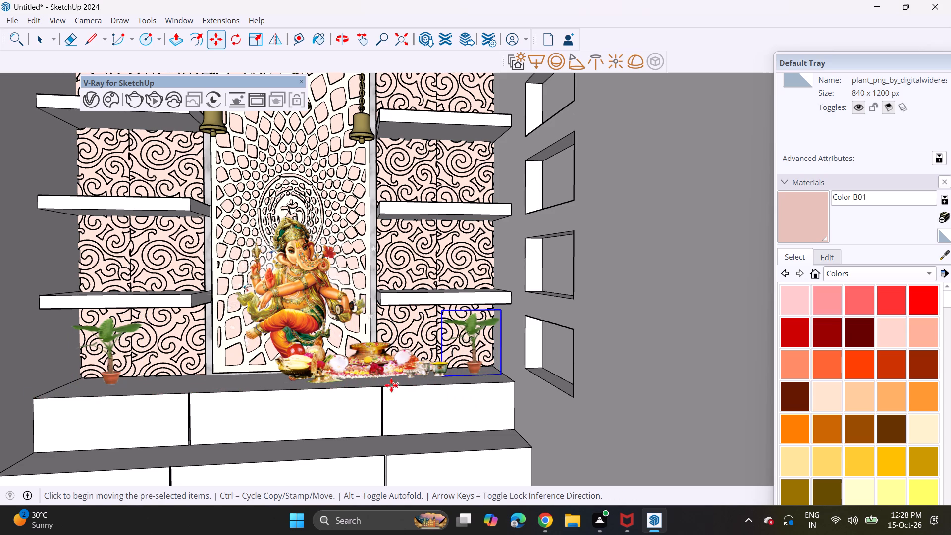
key("space")
Examine the exploded POOJA+ROOM+1 model and the row of jali panels for other items to reuse.
scroll(316, 364, "down", 10)
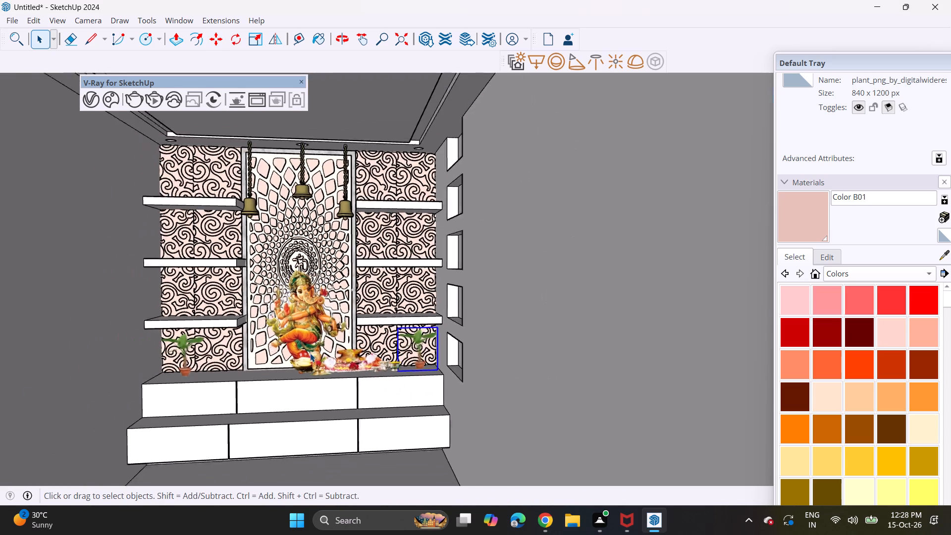
scroll(310, 353, "down", 7)
scroll(651, 318, "down", 6)
scroll(785, 313, "up", 3)
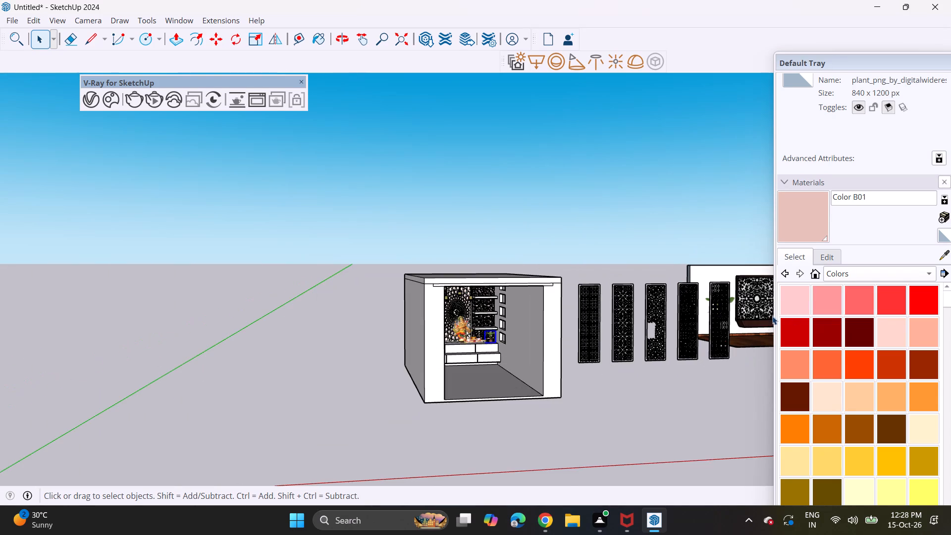
scroll(772, 316, "up", 19)
middle_click_drag(760, 306, 725, 324, "shift")
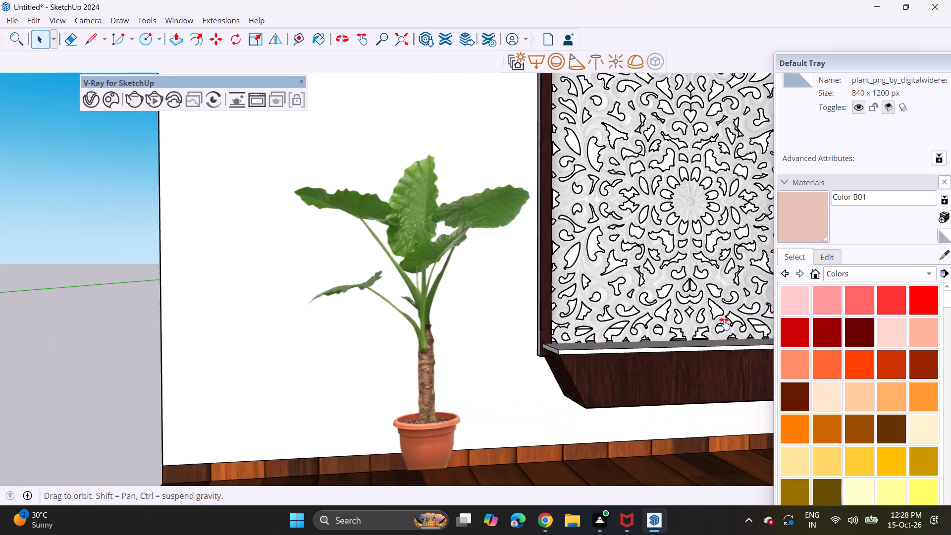
middle_click_drag(725, 324, 590, 353, "shift")
scroll(570, 344, "down", 12)
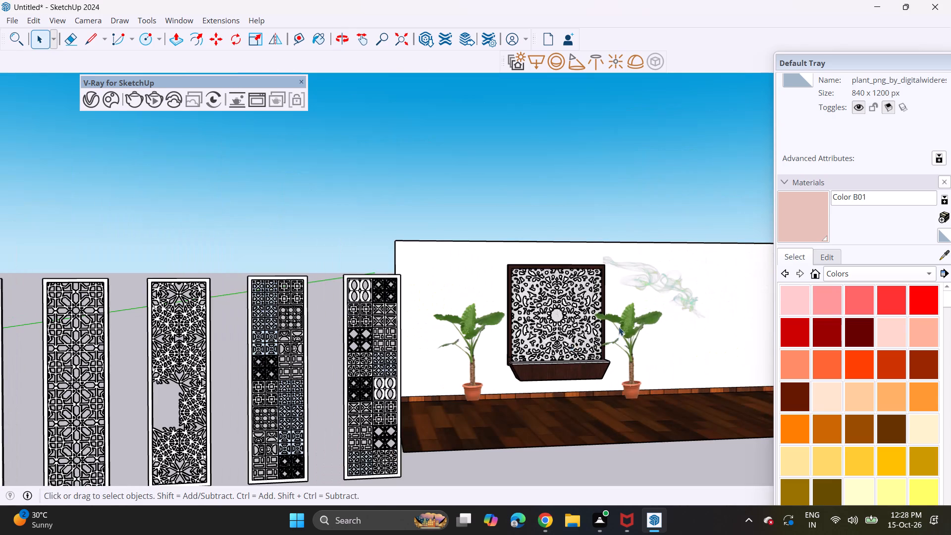
scroll(619, 327, "down", 5)
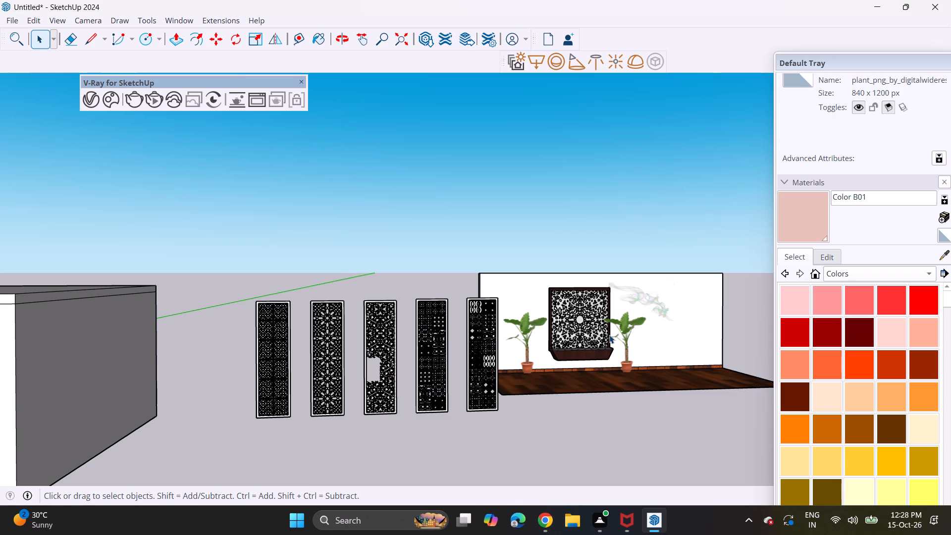
scroll(380, 349, "down", 4)
Import the Deepam lamp model and seat it on the upper plinth at the left edge of the central panel.
middle_click_drag(329, 361, 614, 300, "shift")
scroll(409, 286, "up", 3)
scroll(453, 310, "up", 1)
middle_click_drag(449, 321, 437, 317)
scroll(413, 308, "up", 5)
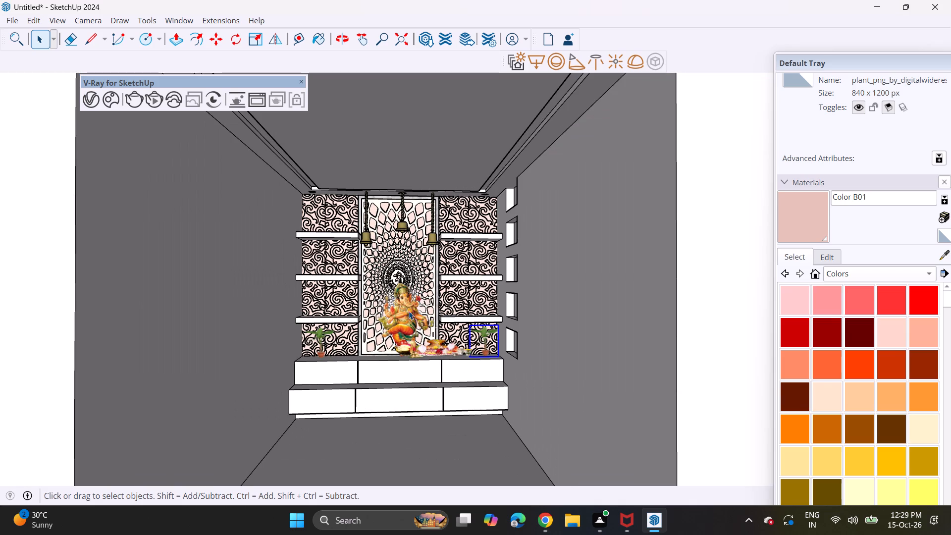
left_click(13, 20)
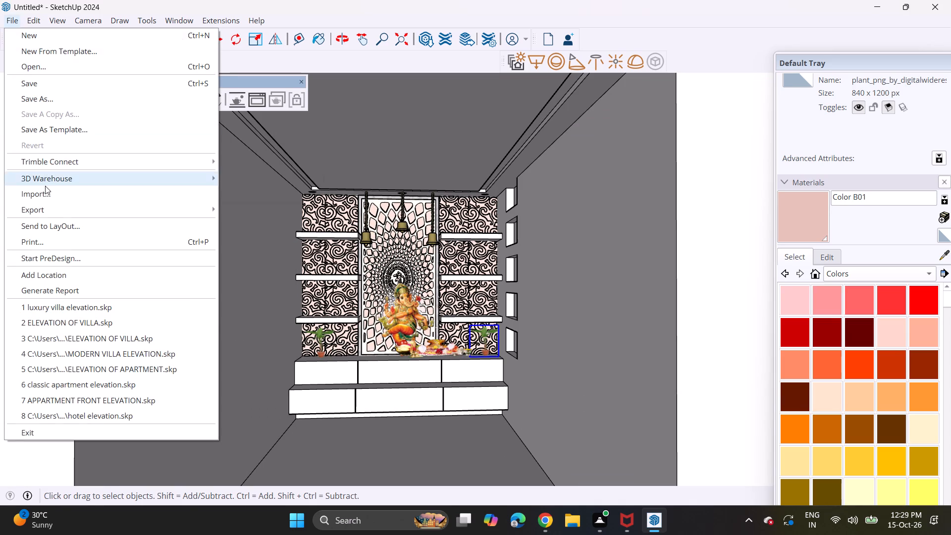
left_click(45, 194)
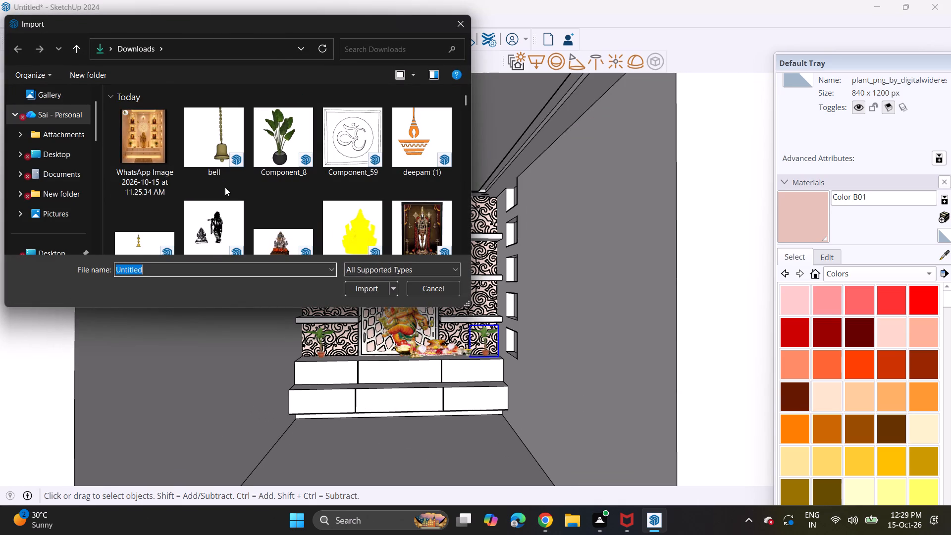
scroll(232, 195, "down", 1)
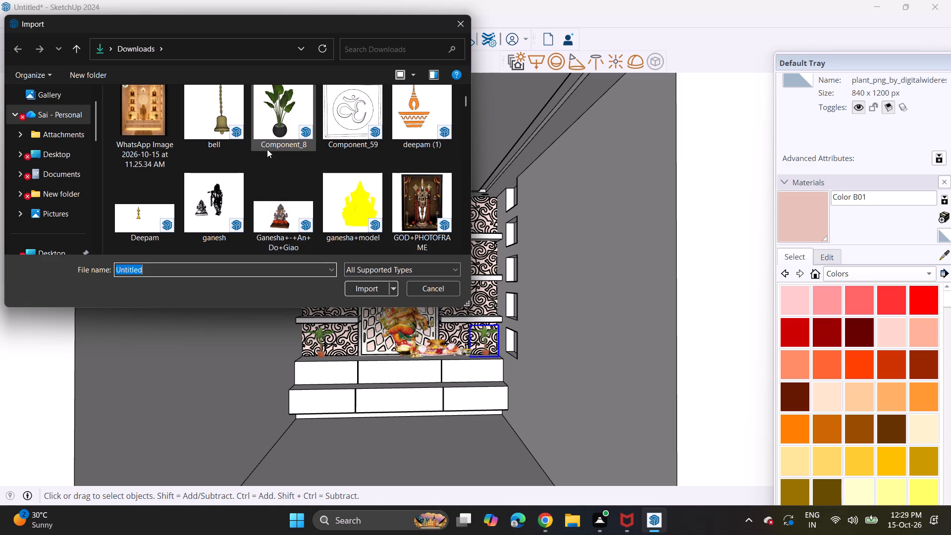
left_click(155, 196)
left_click(360, 289)
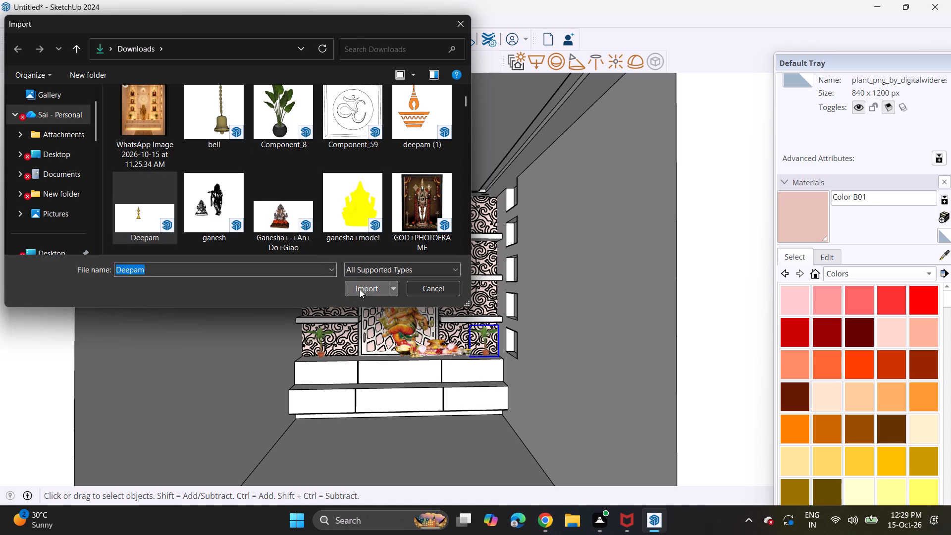
scroll(362, 355, "up", 3)
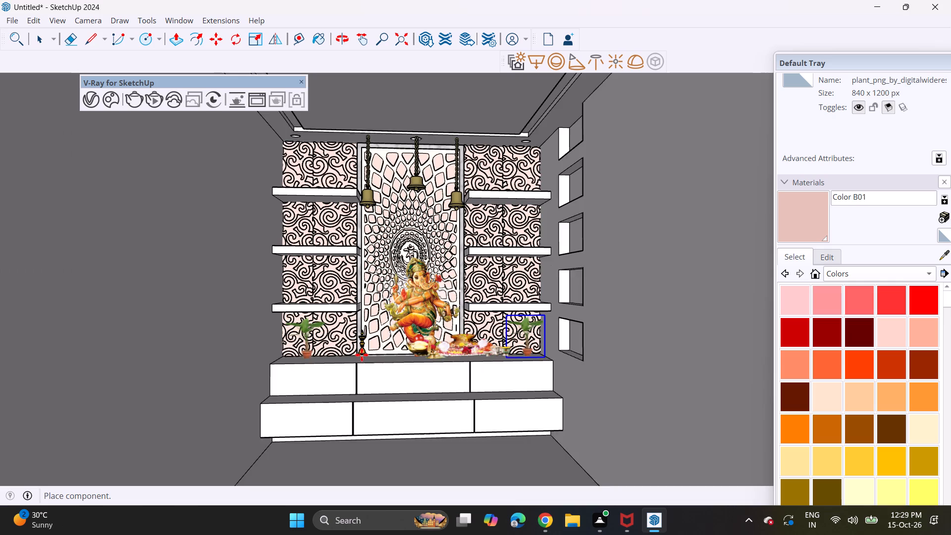
scroll(362, 355, "up", 6)
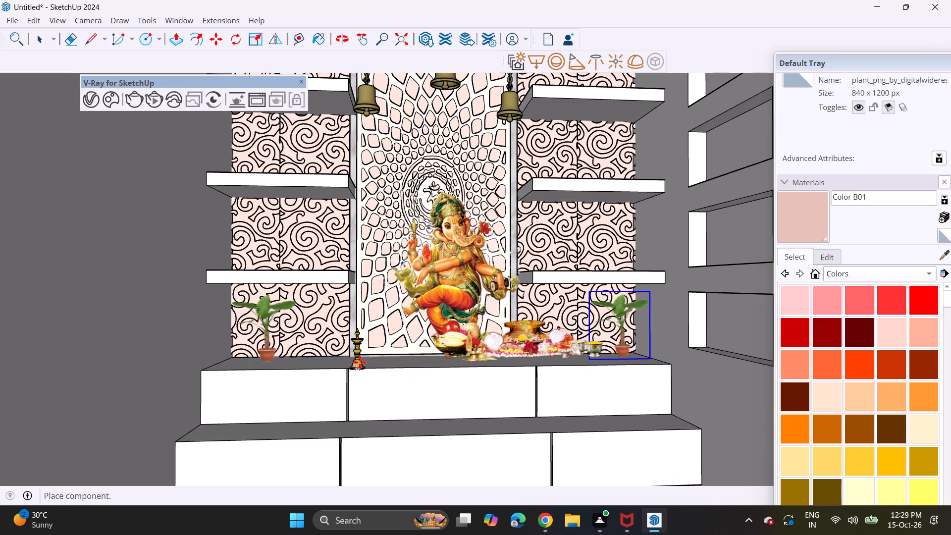
left_click(366, 359)
scroll(388, 366, "up", 7)
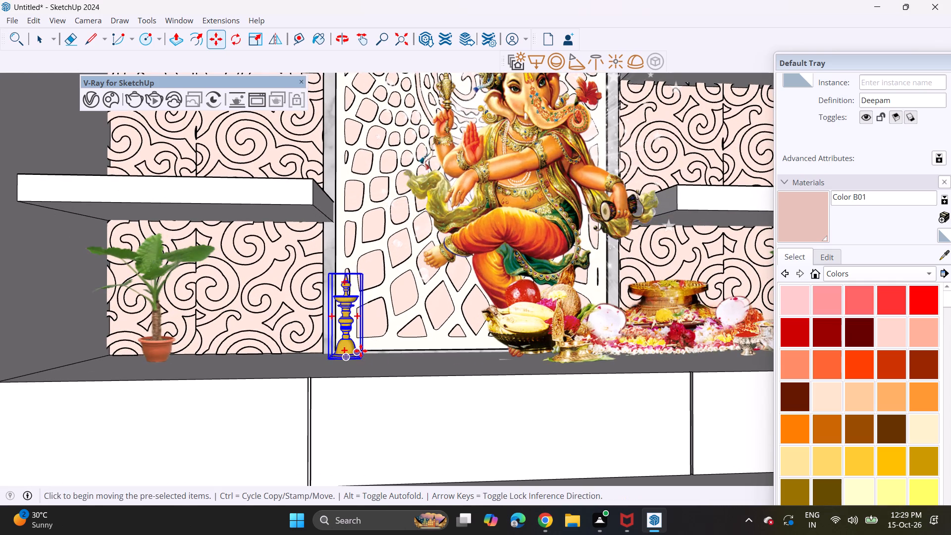
left_click(364, 358)
left_click(365, 369)
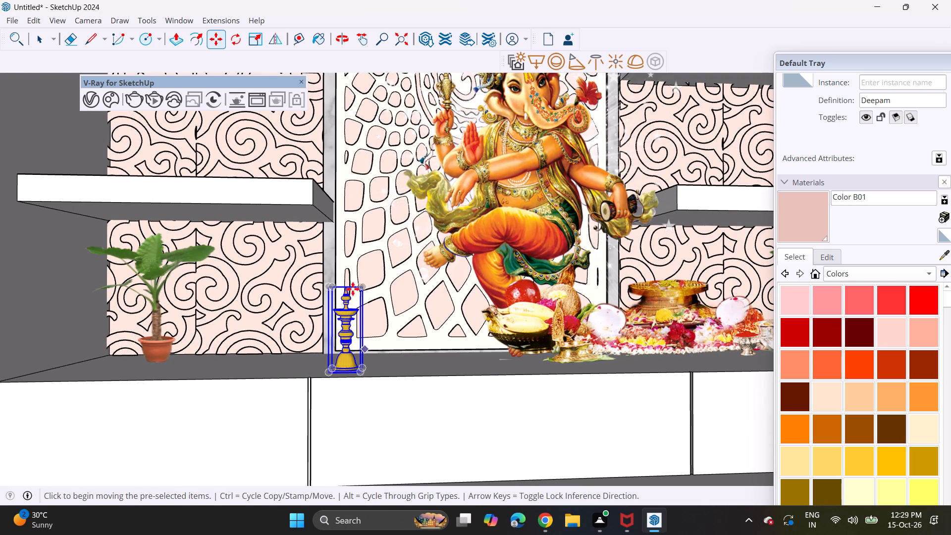
Scale the Deepam lamp up uniformly to about the lowest shelf's height and reposition it beside the panel's left edge.
left_click(254, 32)
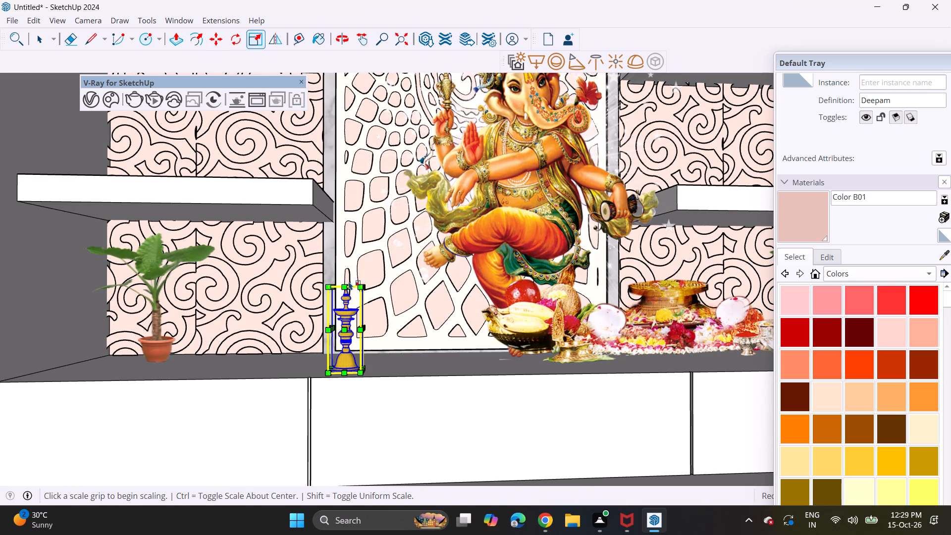
left_click(366, 290)
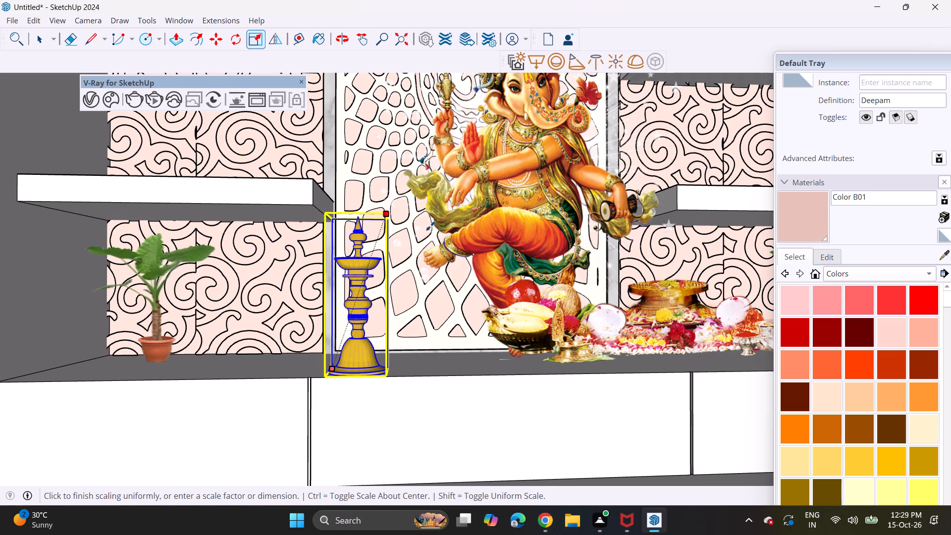
left_click(431, 225)
scroll(417, 239, "down", 3)
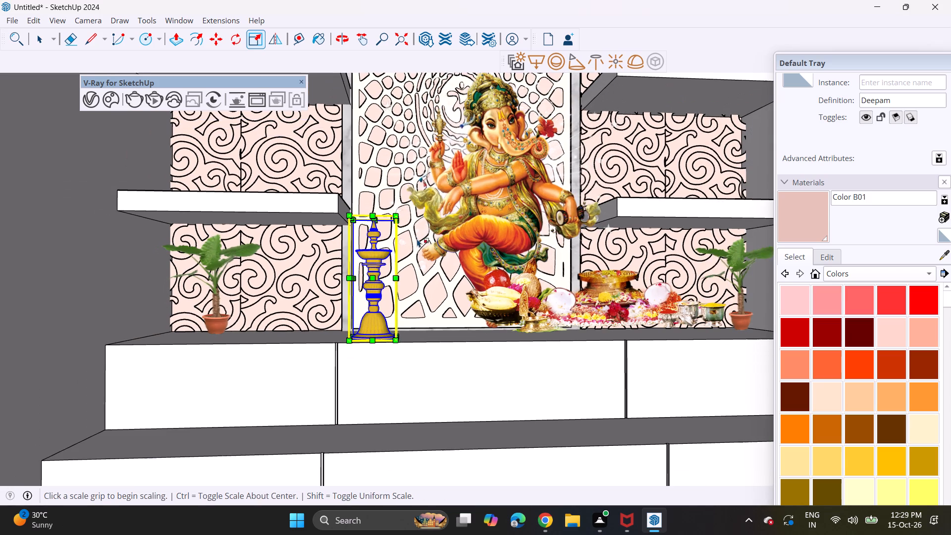
key("space")
key("m")
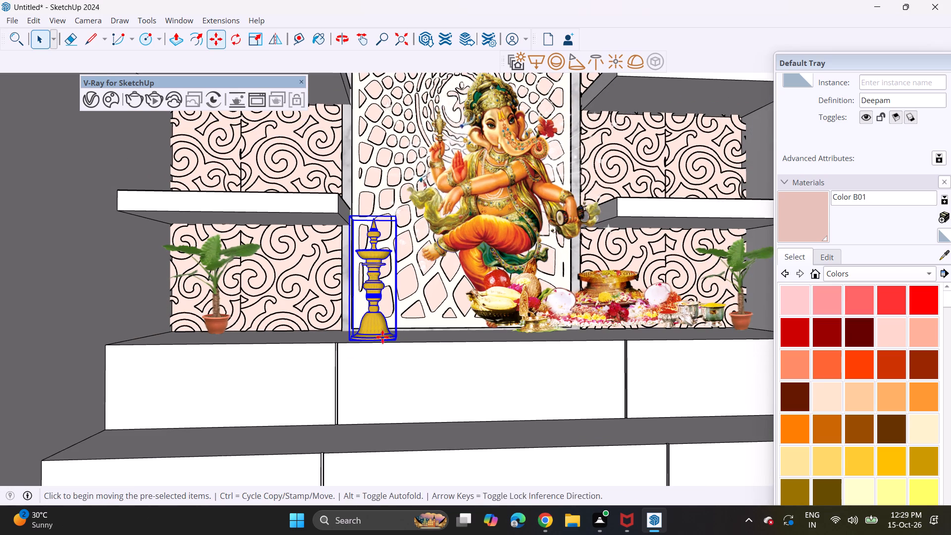
left_click(392, 342)
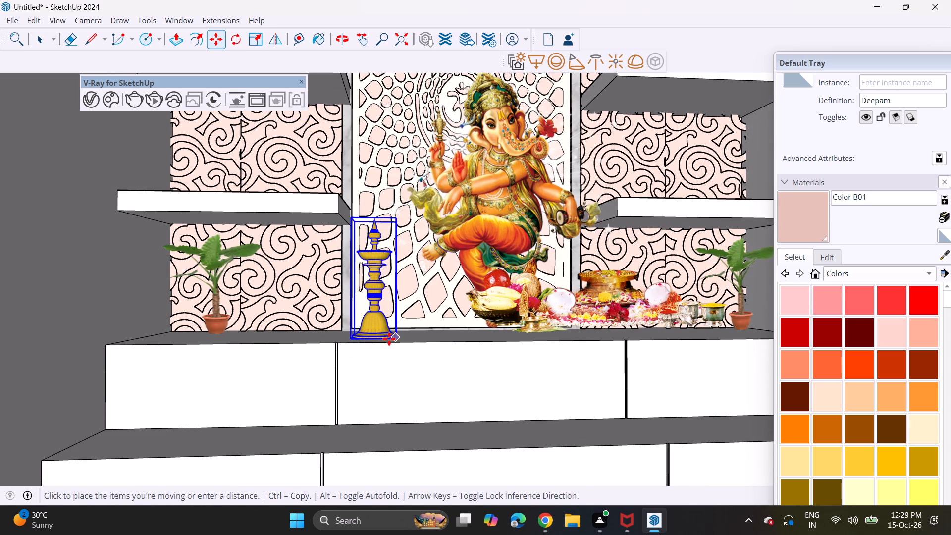
left_click(388, 334)
key("space")
Move the Sri-Ganesh image sideways toward the centre of the jali panel.
left_click(523, 248)
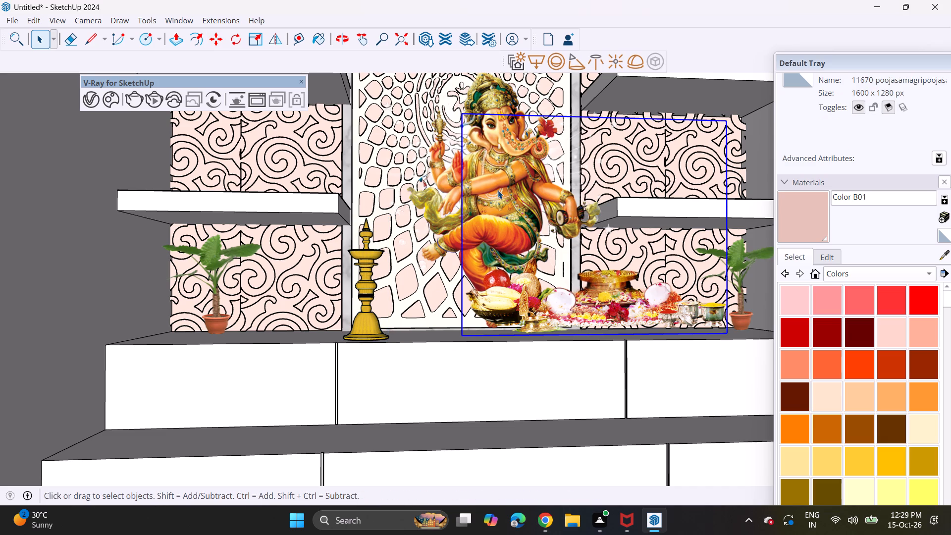
left_click(452, 188)
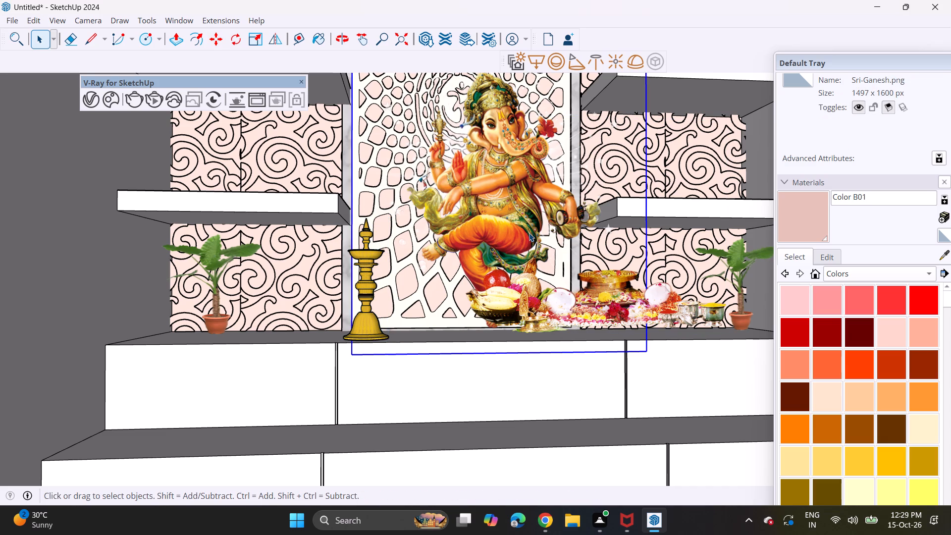
key("m")
left_click(520, 224)
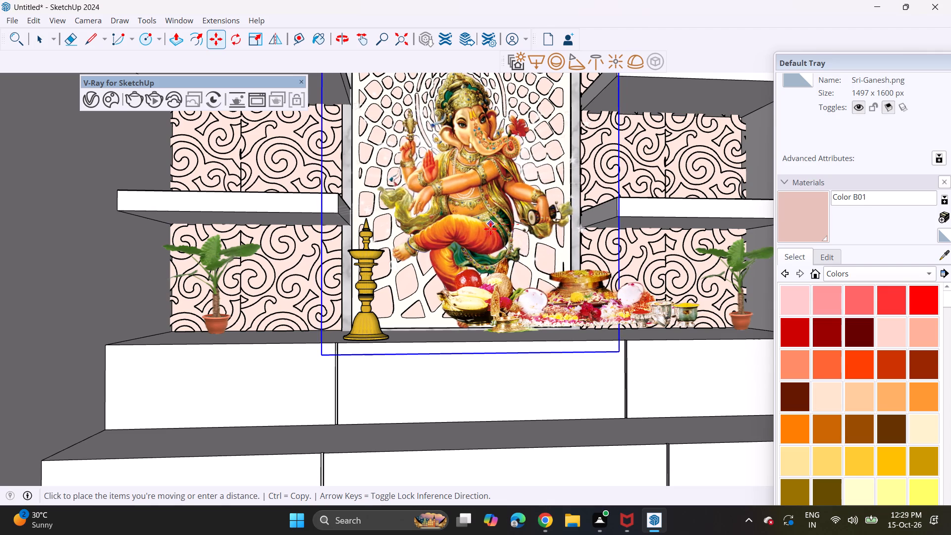
left_click(486, 229)
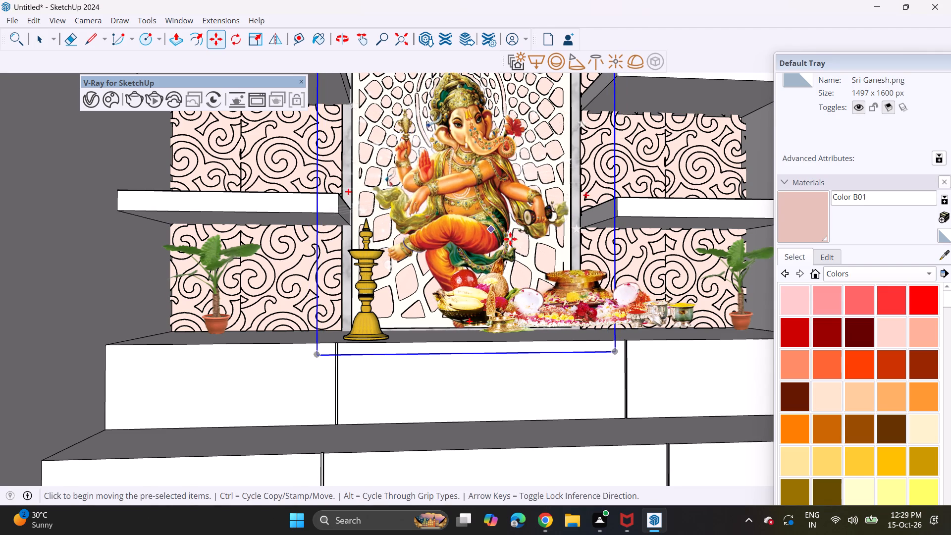
Move the puja items image along the upper plinth until it is centred at the Ganesh idol's feet.
key("space")
left_click(565, 282)
key("m")
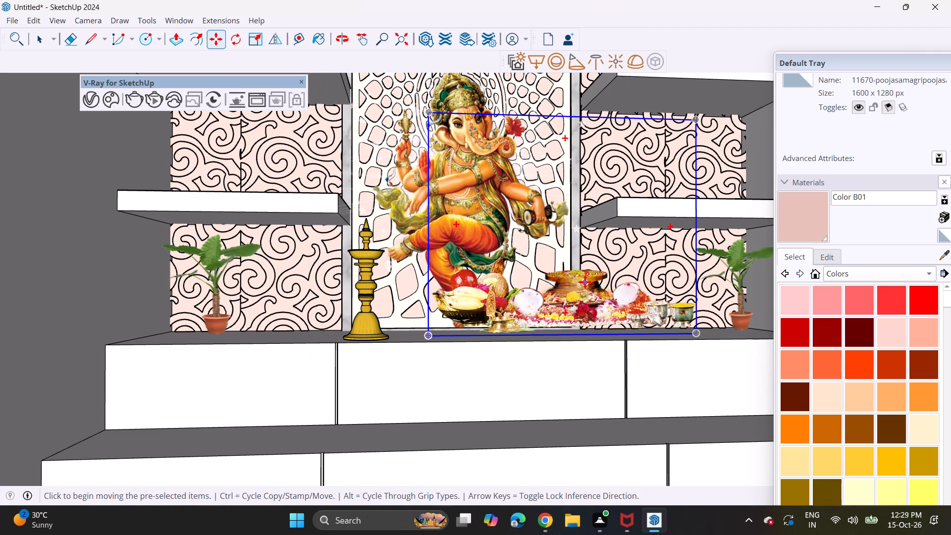
left_click(585, 282)
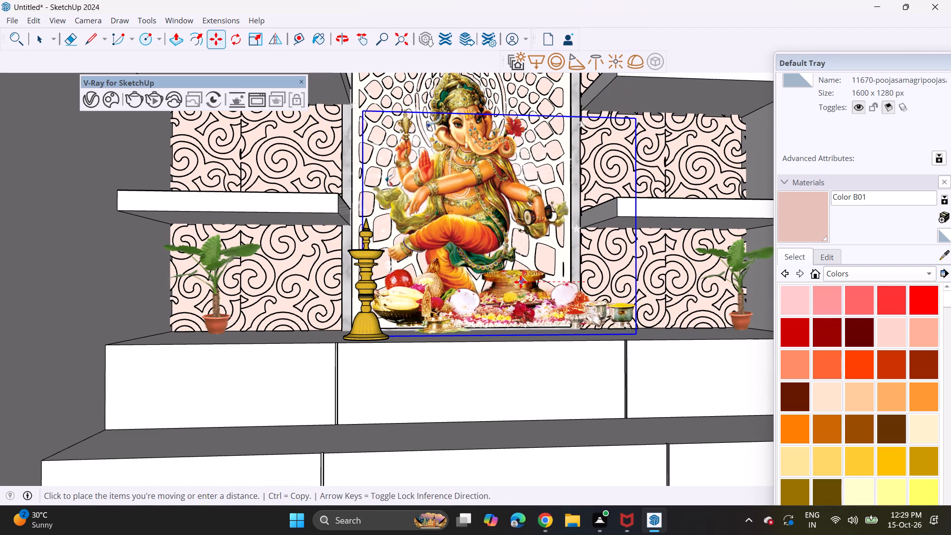
left_click(498, 281)
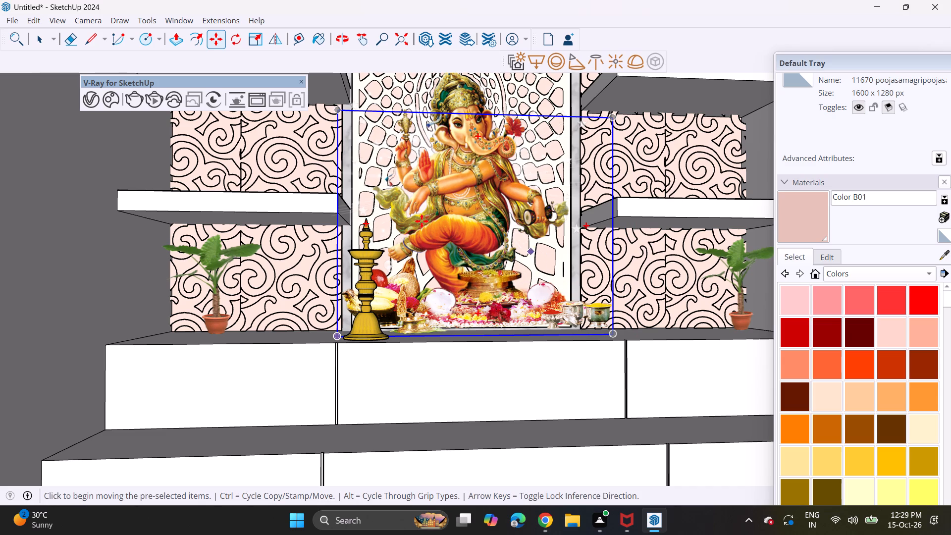
Copy the Deepam lamp to the opposite side of the Ganesh idol, at the right edge of the central panel.
key("space")
left_click(368, 335)
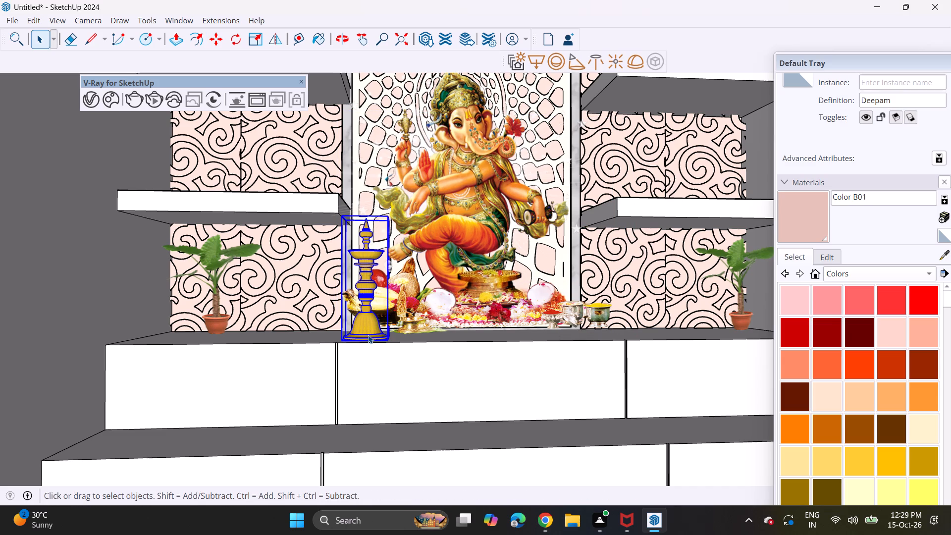
left_click(11, 23)
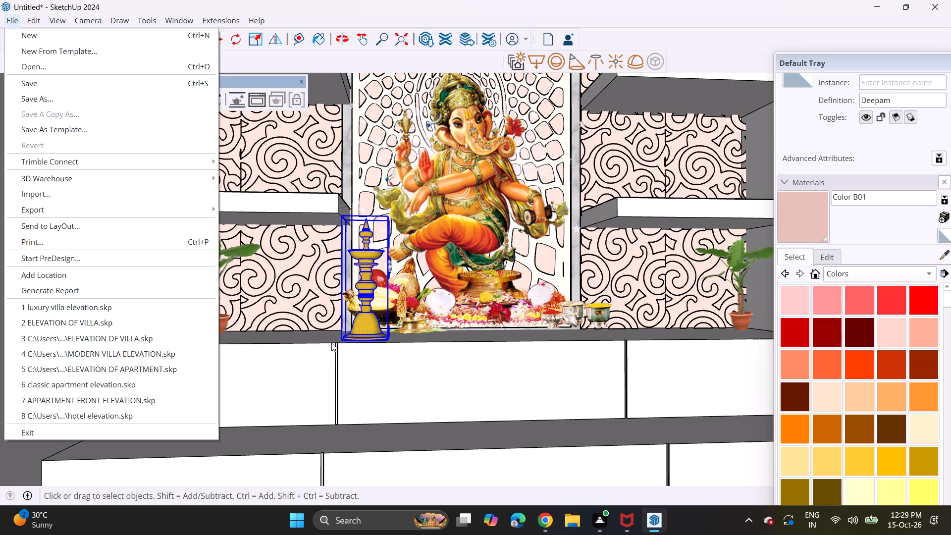
key("space")
key("m")
left_click(354, 340)
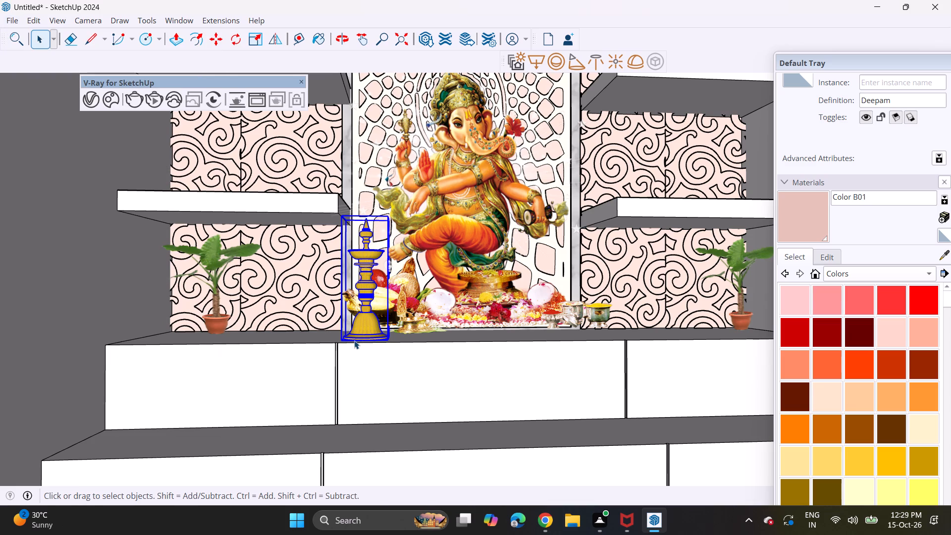
key("m")
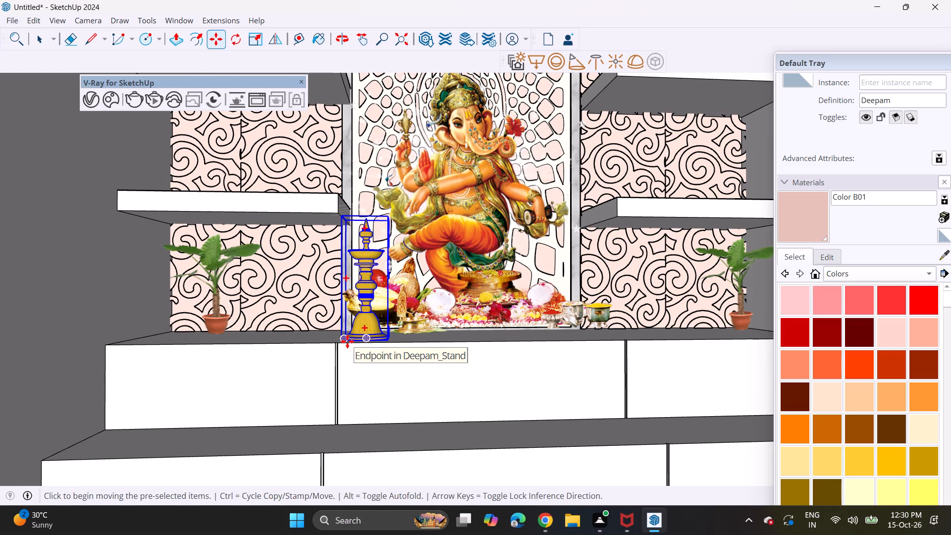
left_click(347, 341)
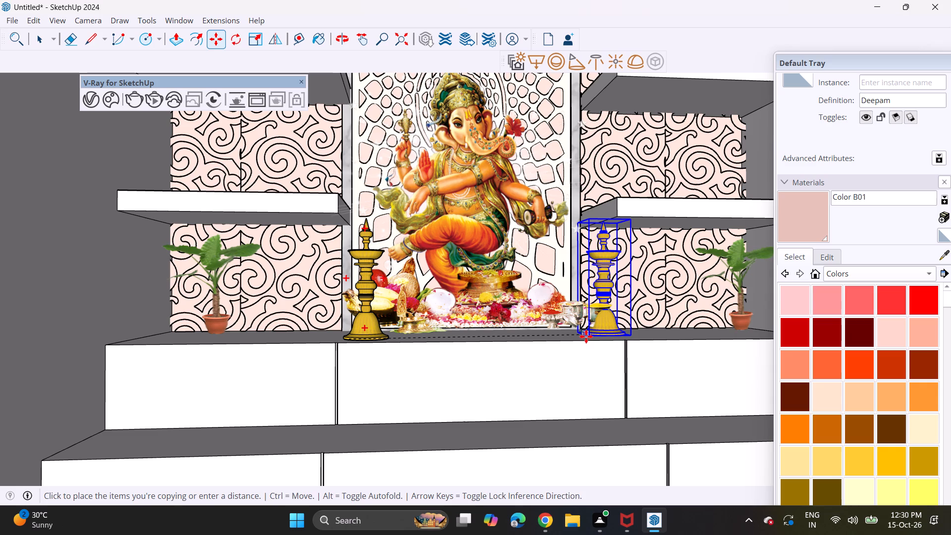
left_click(584, 339)
key("space")
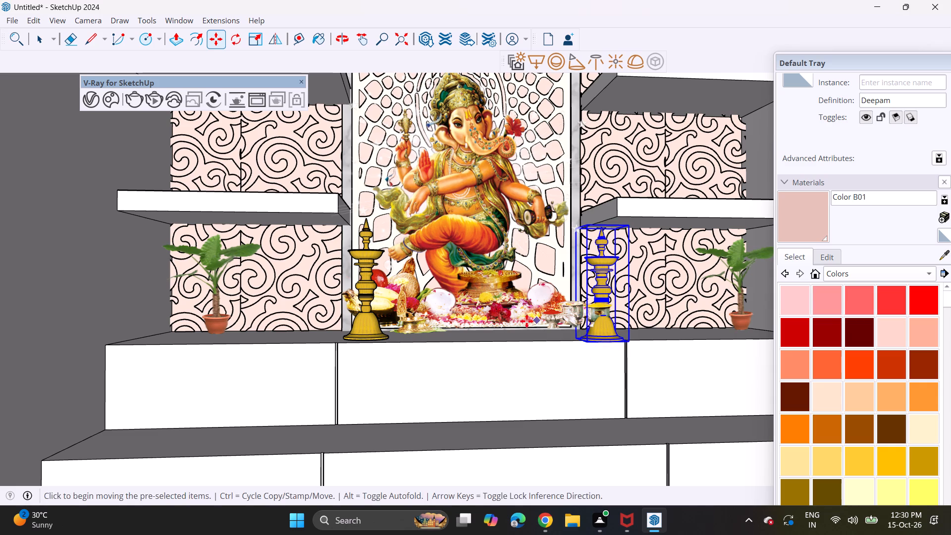
Reduce the width of the puja items image so it fits between the two Deepam lamps.
left_click(525, 318)
left_click(258, 39)
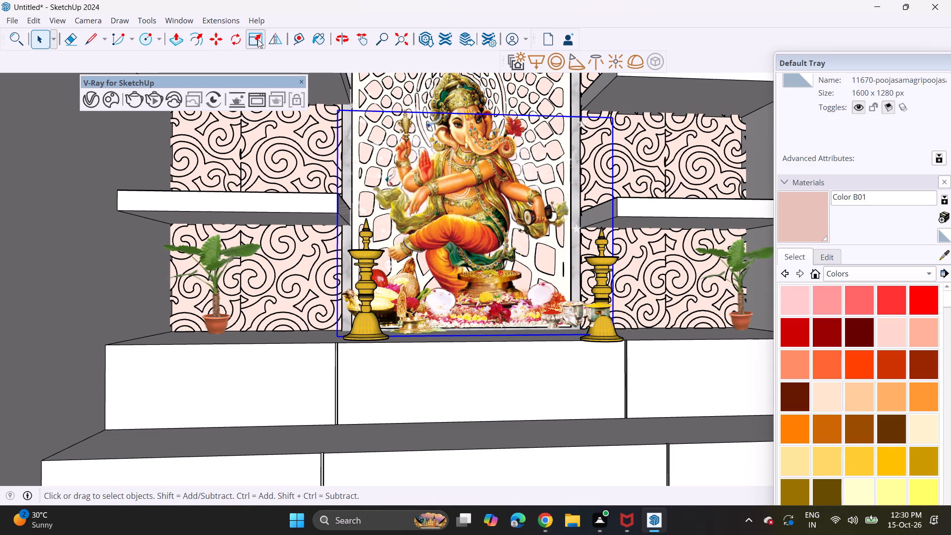
left_click(611, 225)
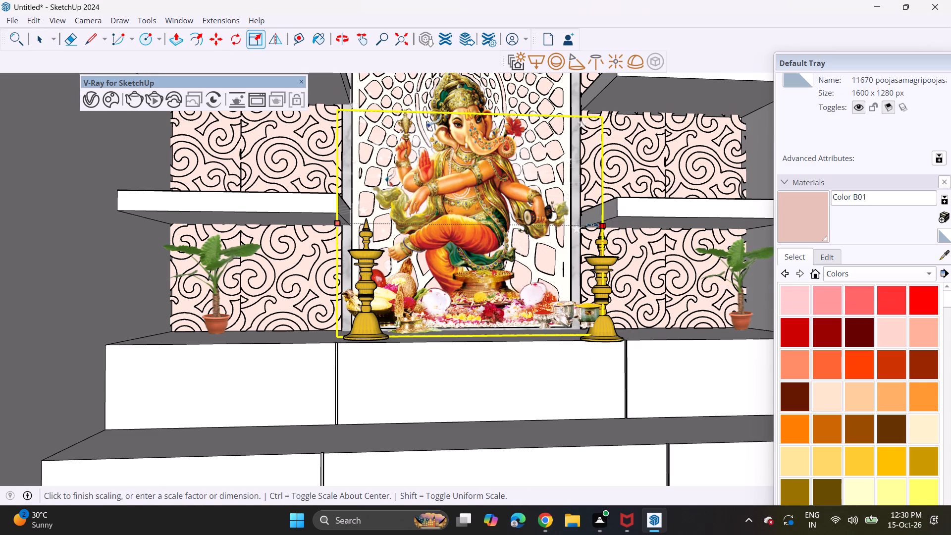
left_click(587, 225)
Move the Sri-Ganesh image slightly sideways so the idol is centred between the two Deepam lamps.
scroll(548, 236, "down", 4)
middle_click_drag(555, 246, 552, 248)
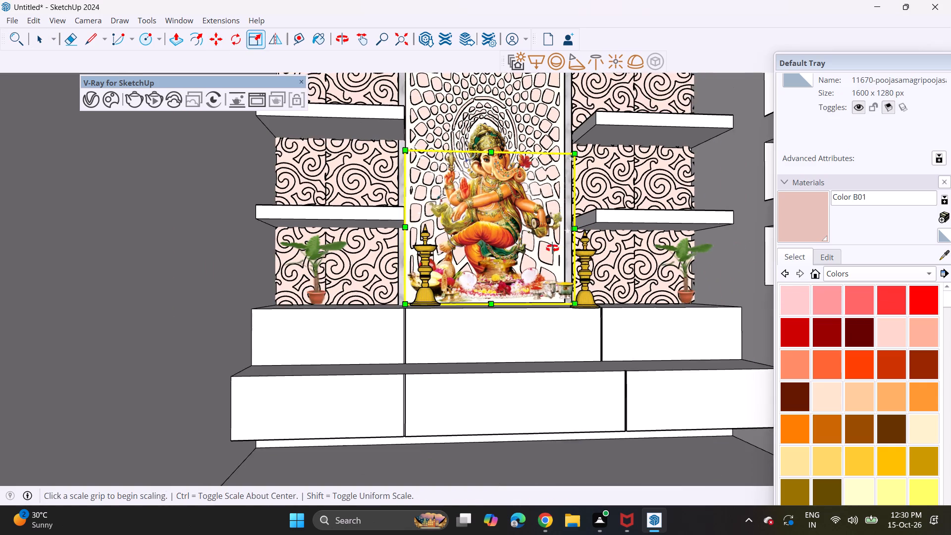
middle_click_drag(552, 248, 480, 265)
scroll(480, 249, "down", 3)
middle_click_drag(486, 250, 517, 282)
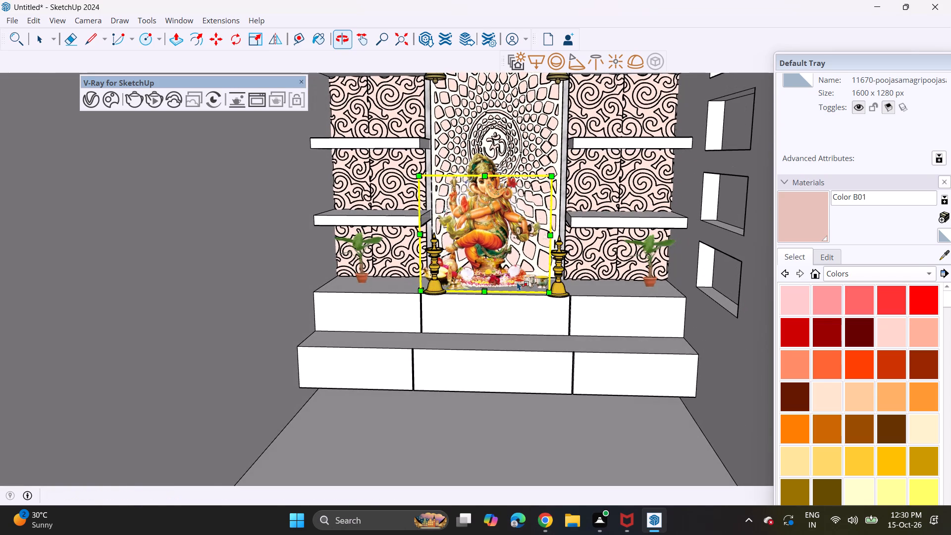
key("space")
key("m")
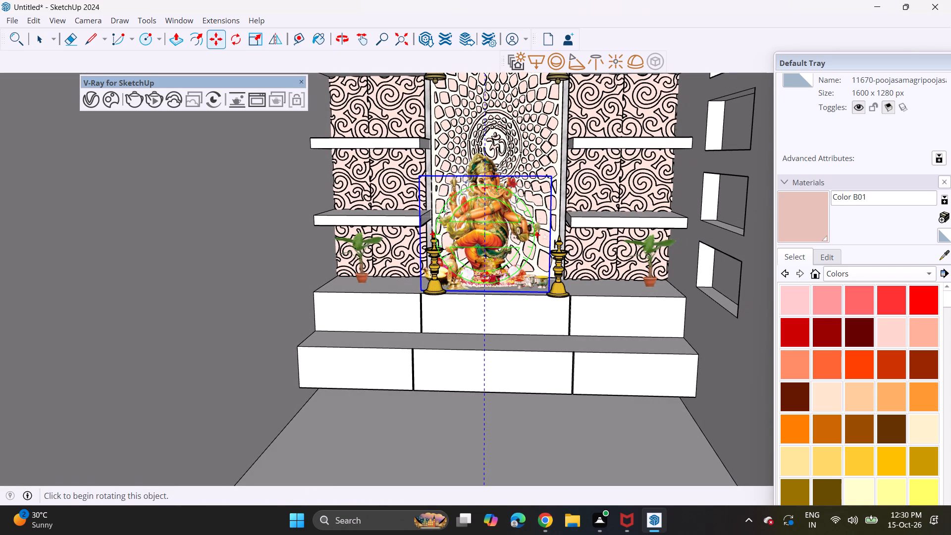
key("space")
left_click(491, 272)
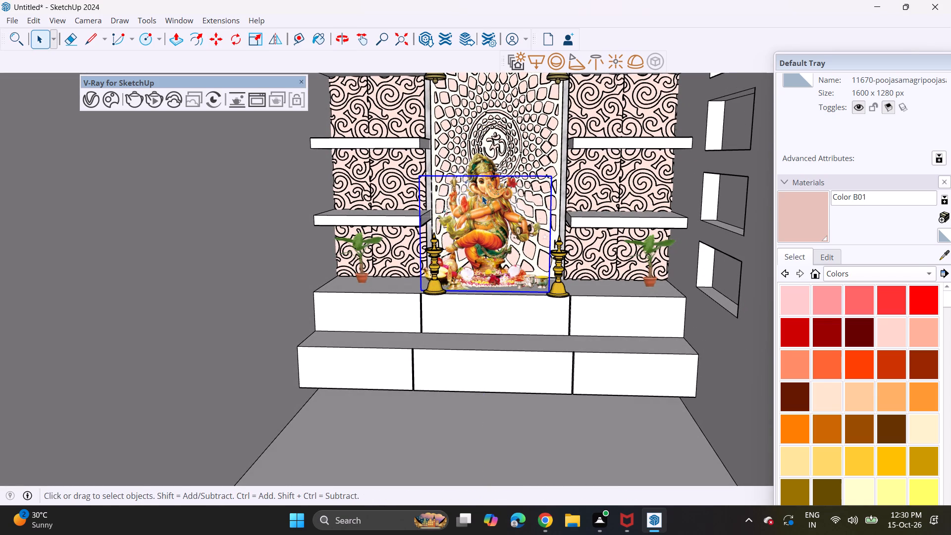
left_click(482, 196)
left_click(485, 173)
key("m")
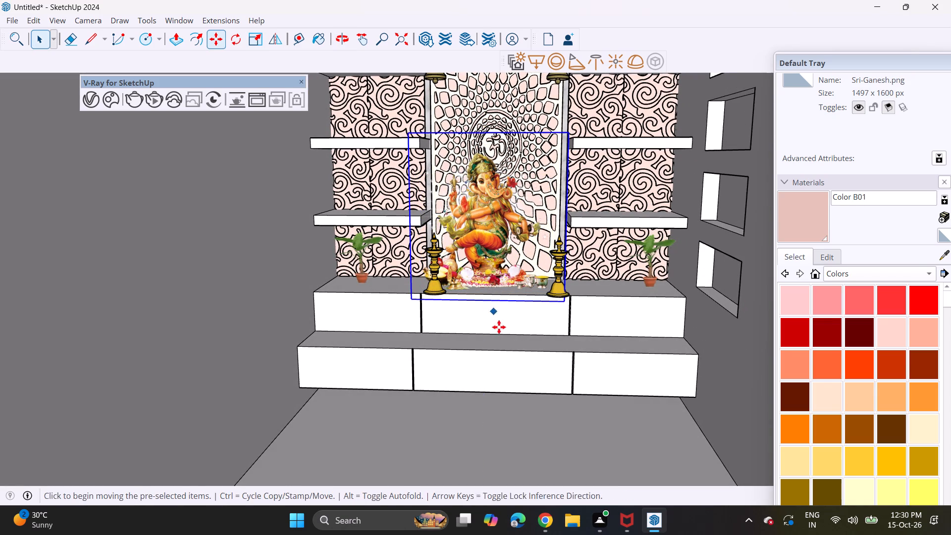
left_click(488, 255)
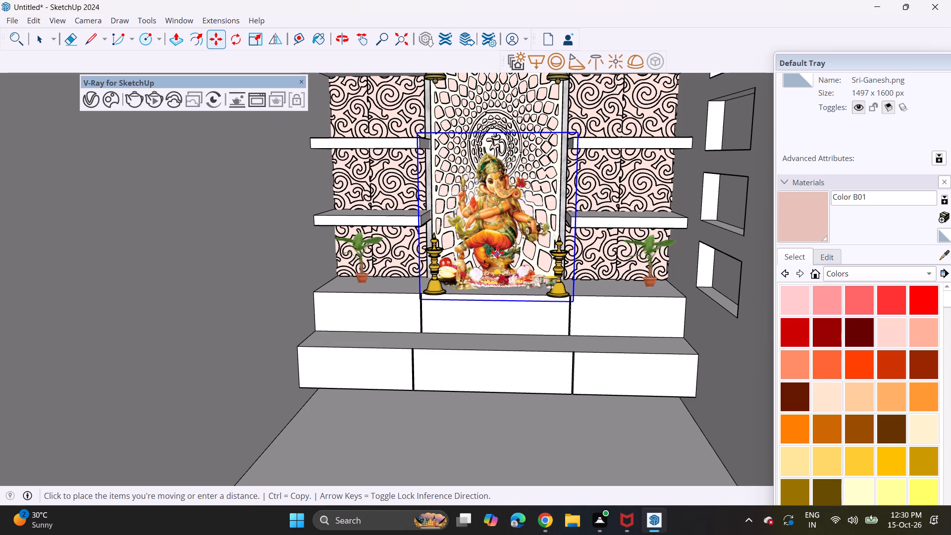
left_click(497, 253)
scroll(495, 265, "down", 16)
key("space")
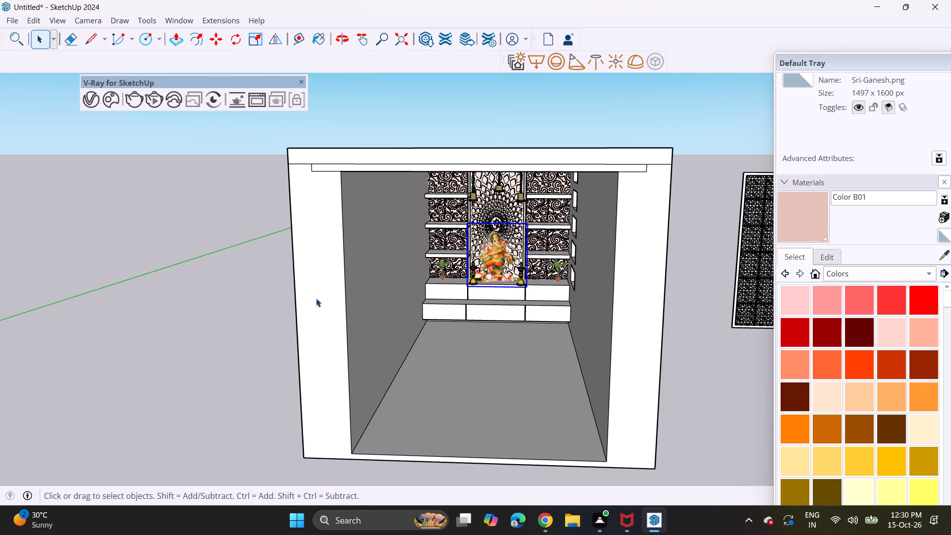
left_click(251, 290)
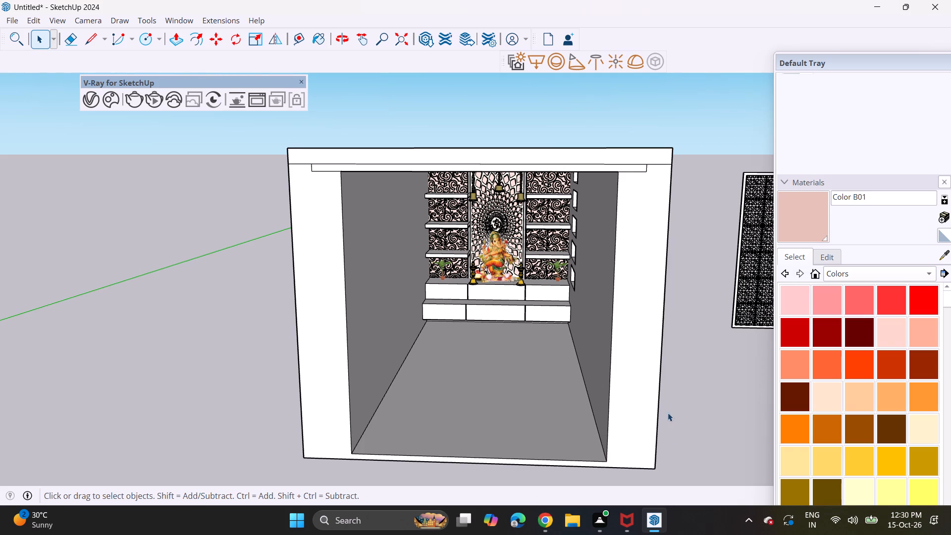
Open the left hanging bell component for editing and select the bell body below its chain.
middle_click_drag(487, 260, 492, 209)
scroll(492, 209, "up", 3)
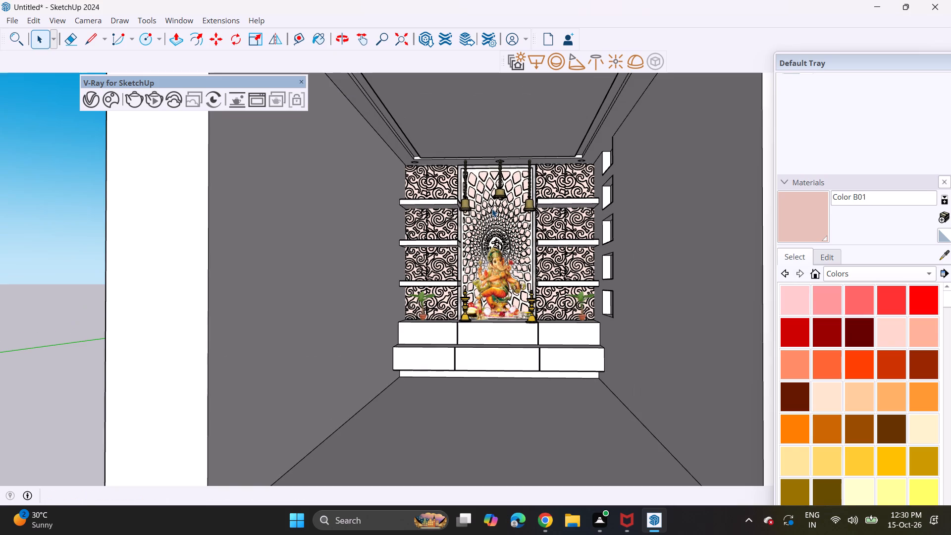
scroll(491, 169, "up", 4)
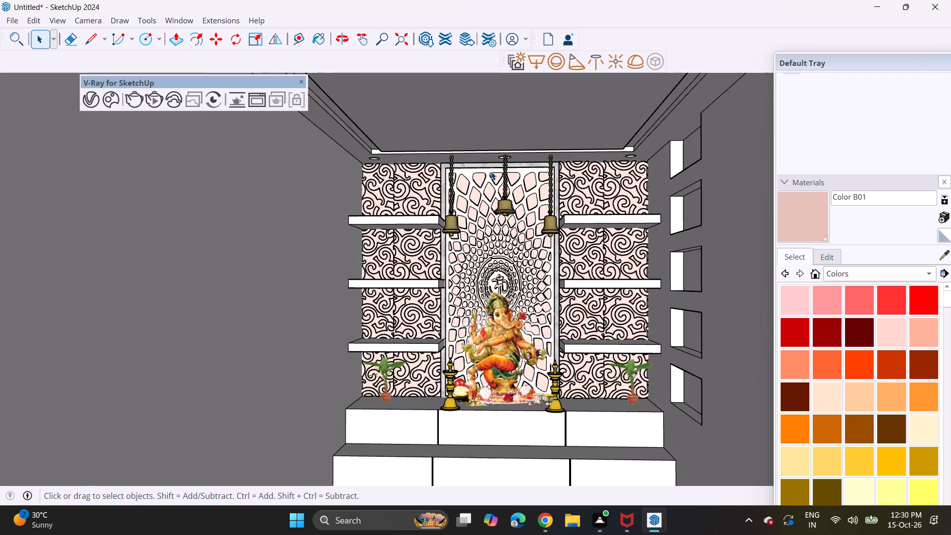
scroll(491, 185, "up", 5)
scroll(454, 231, "up", 4)
left_click(409, 265)
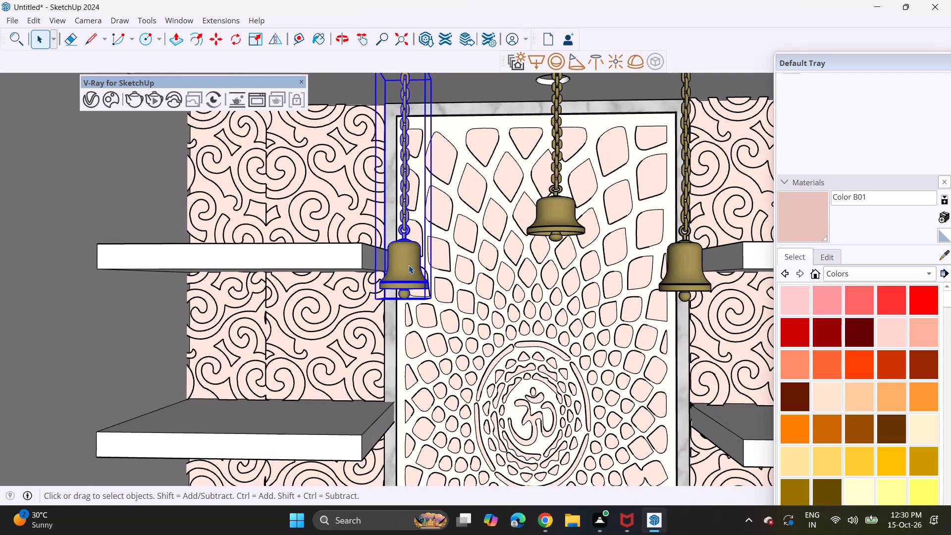
right_click(409, 265)
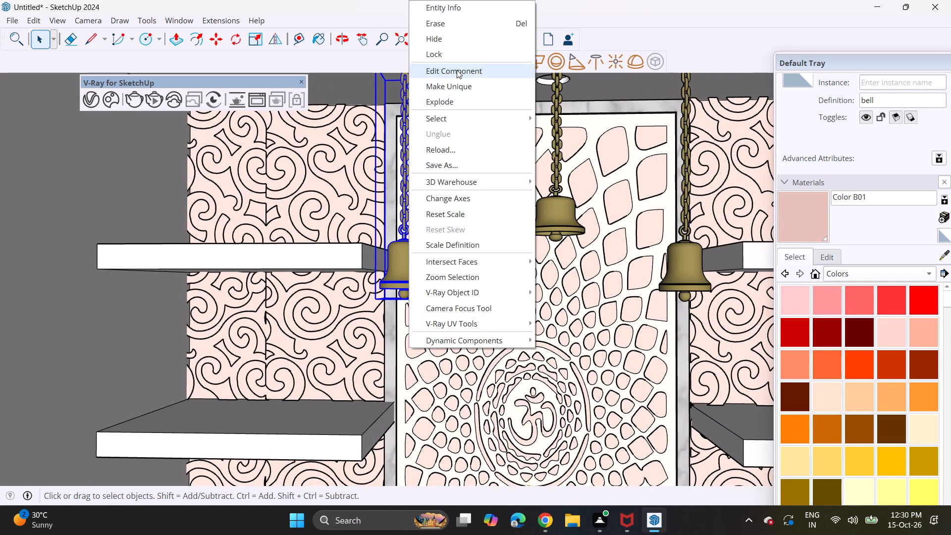
left_click(457, 70)
left_click(411, 277)
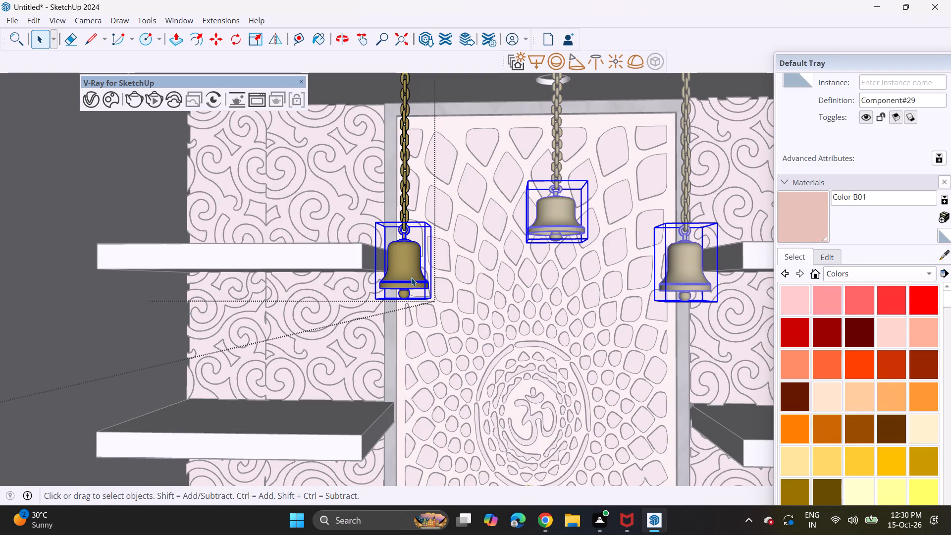
Sample the golden Material10 from the right-hand Deepam lamp and try to paint the three hanging bells with it.
scroll(411, 277, "down", 4)
middle_click_drag(411, 277, 386, 120)
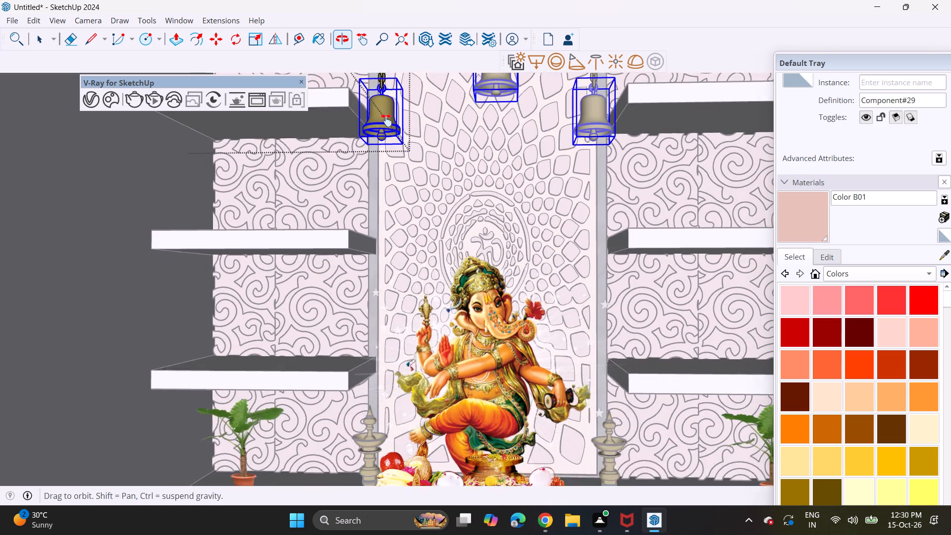
middle_click_drag(386, 120, 386, 76)
left_click(942, 260)
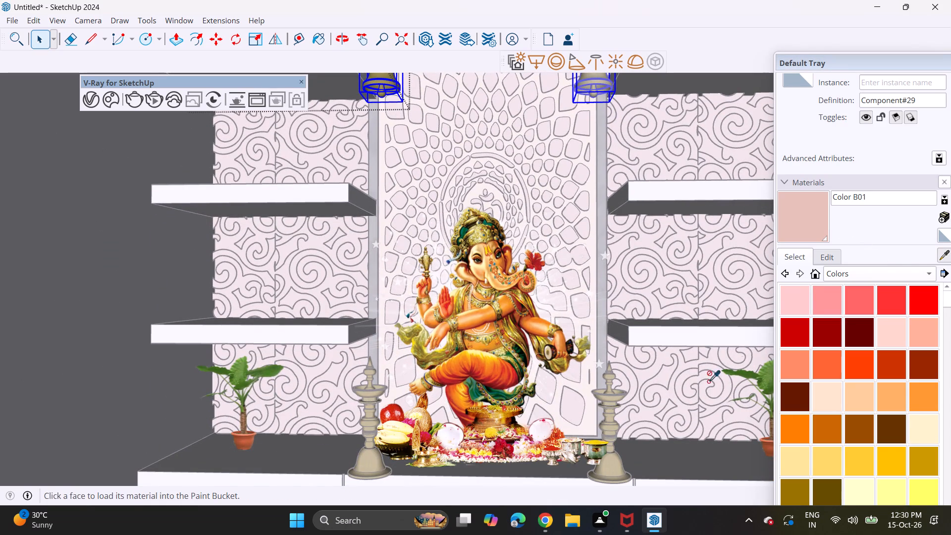
left_click(622, 470)
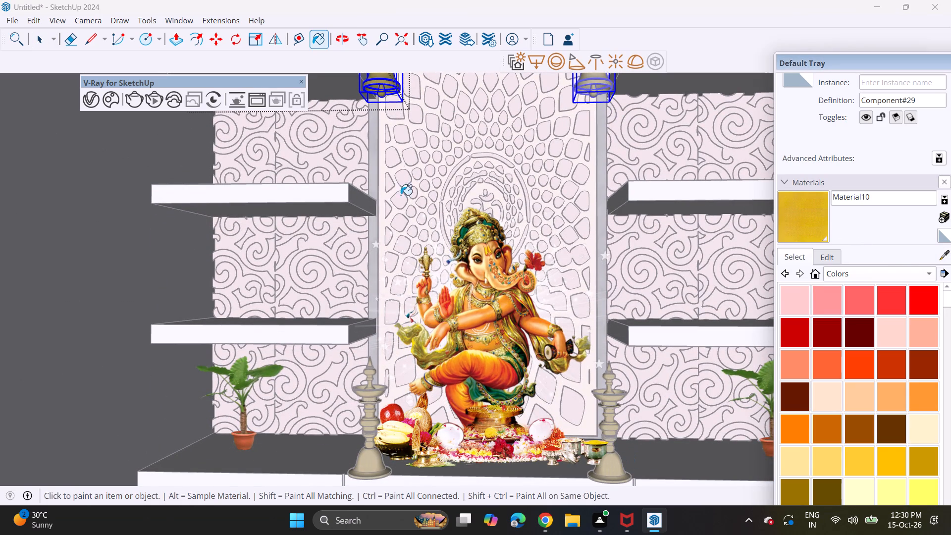
middle_click_drag(378, 80, 401, 230, "shift")
left_click(401, 225)
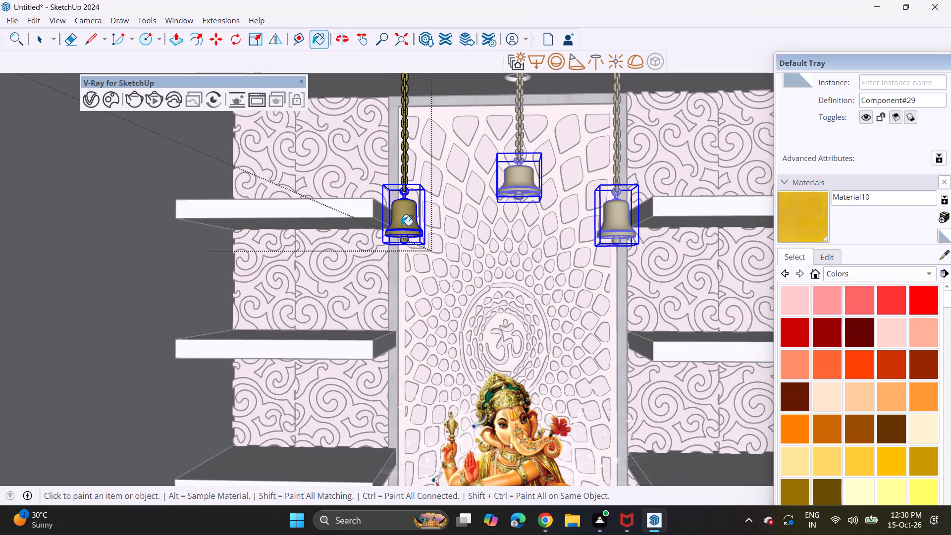
left_click(407, 217)
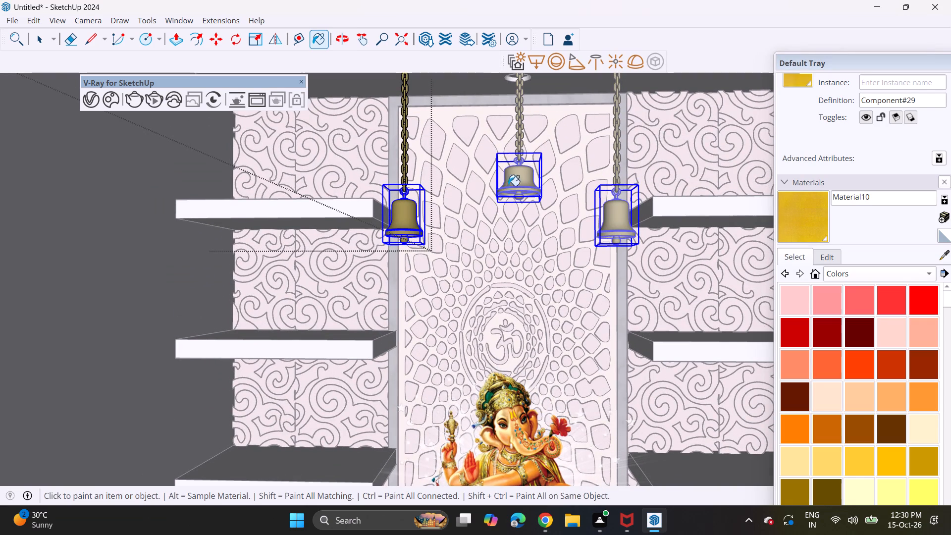
left_click(527, 178)
left_click(619, 211)
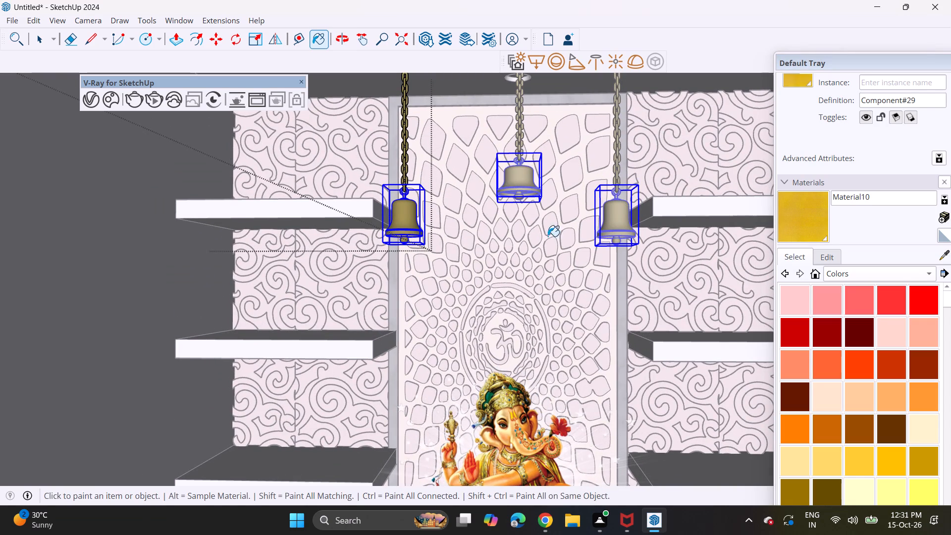
Open the left bell's body component for editing and convert the group inside it into a component, Component#10.
scroll(427, 232, "up", 3)
key("space")
right_click(391, 215)
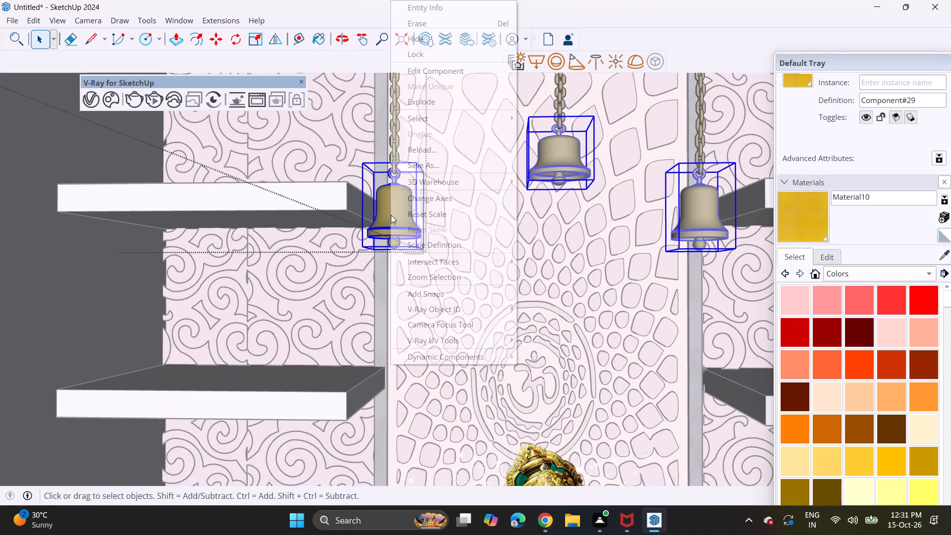
left_click(444, 72)
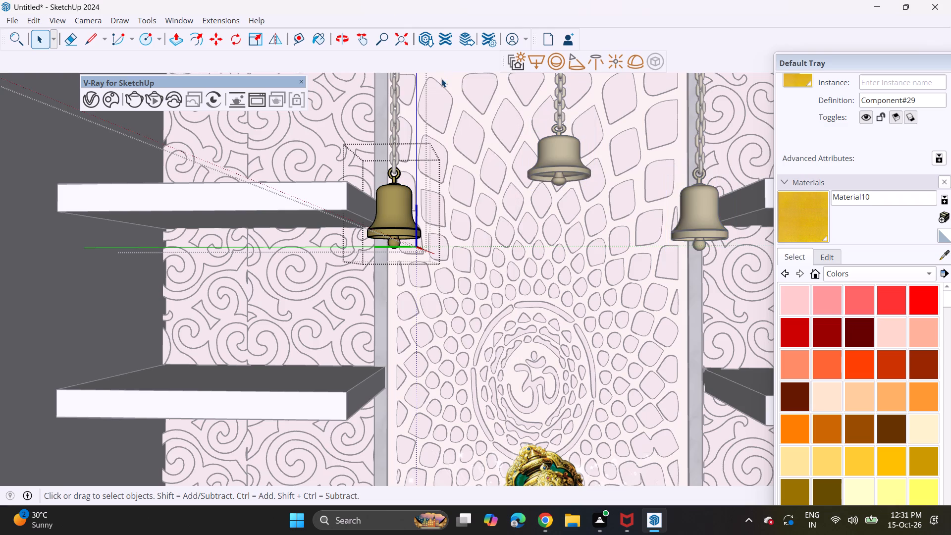
left_click(398, 208)
scroll(437, 238, "down", 4)
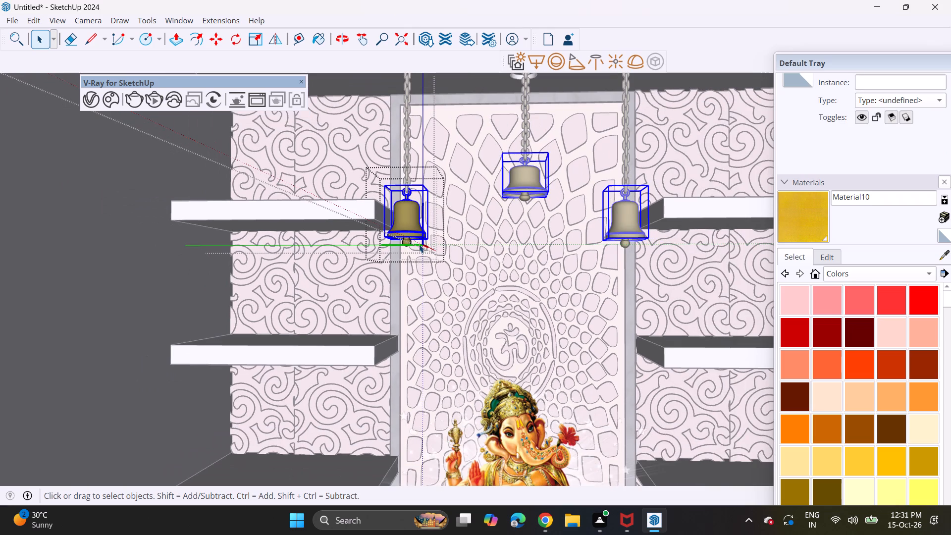
left_click(399, 216)
right_click(409, 220)
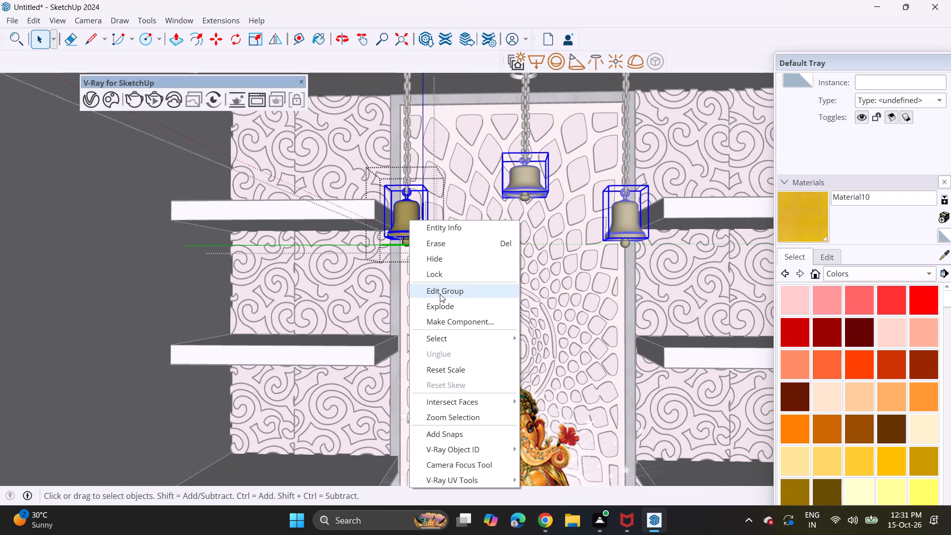
left_click(442, 324)
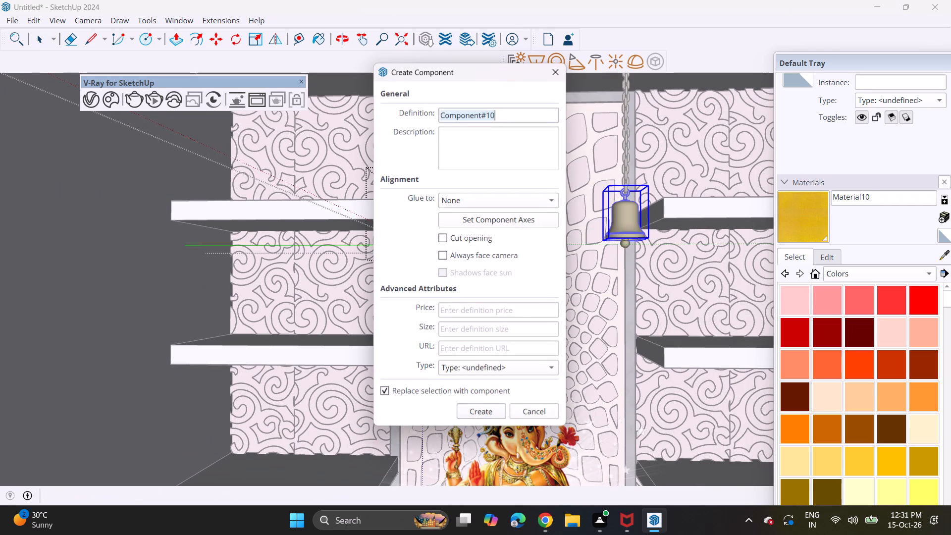
left_click(476, 411)
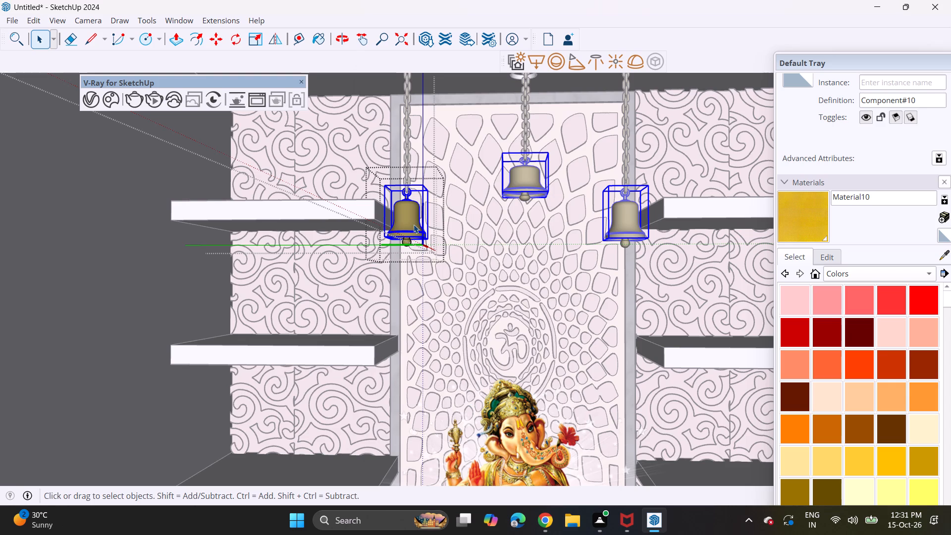
Open the Component#10 bell body for editing and try to paint the bell with Material10.
right_click(414, 224)
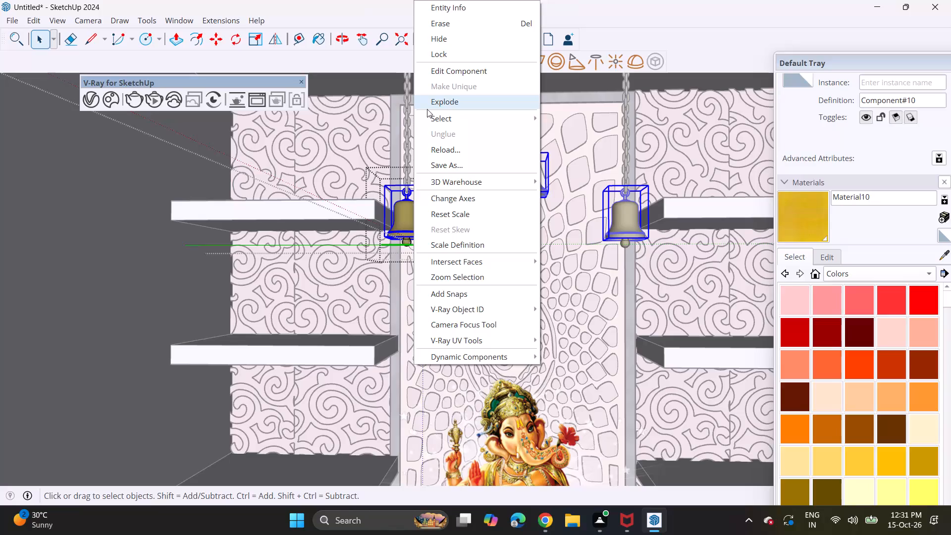
left_click(439, 74)
scroll(455, 270, "down", 4)
middle_click_drag(461, 332, 459, 325, "shift")
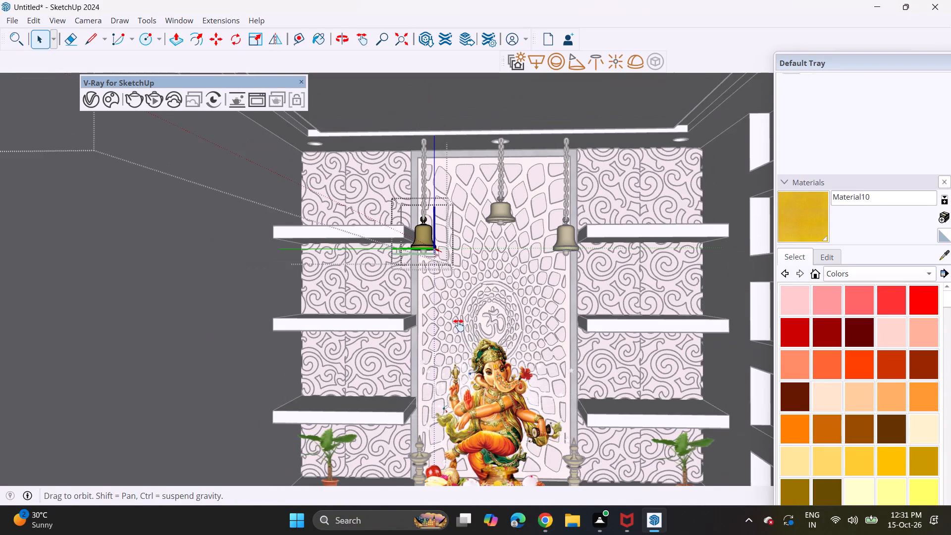
middle_click_drag(459, 325, 441, 288, "shift")
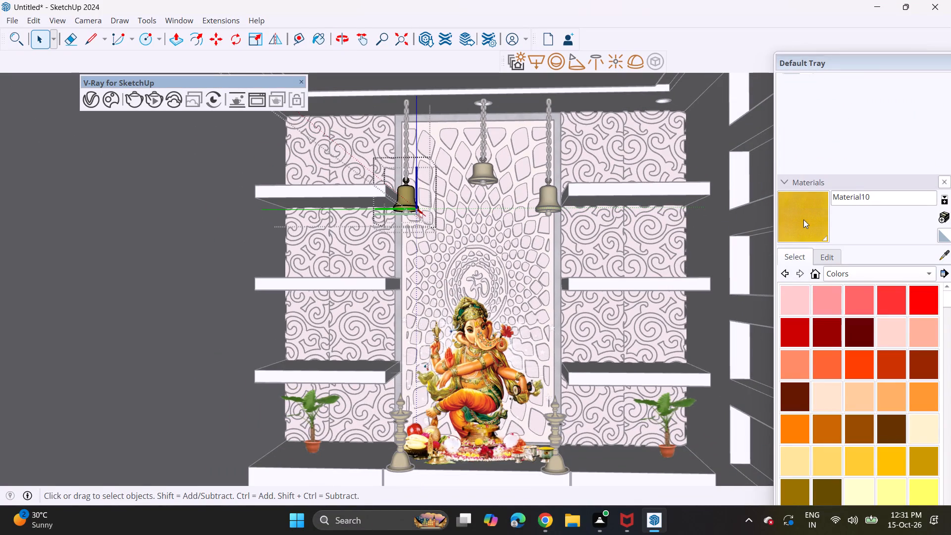
left_click(803, 219)
scroll(466, 189, "up", 5)
left_click(386, 214)
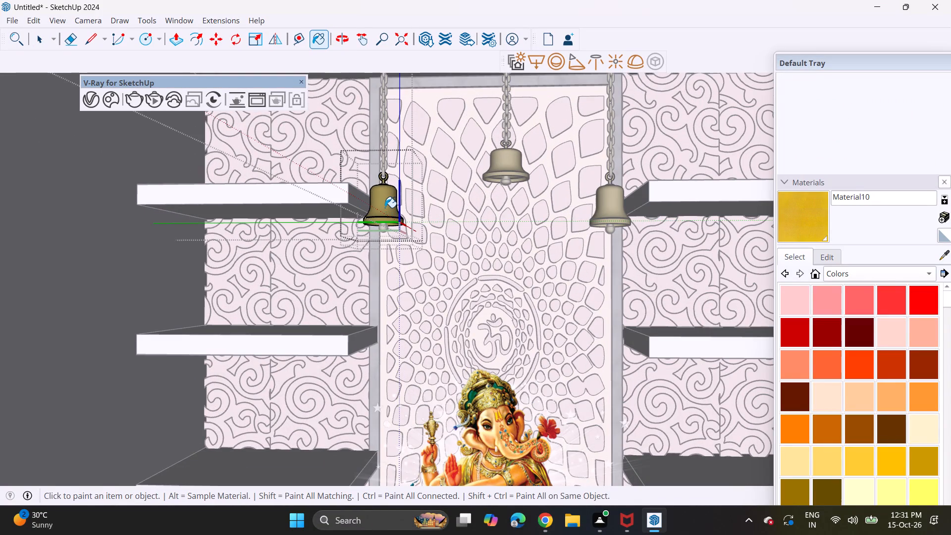
left_click(385, 208)
scroll(385, 208, "up", 8)
double_click(385, 208)
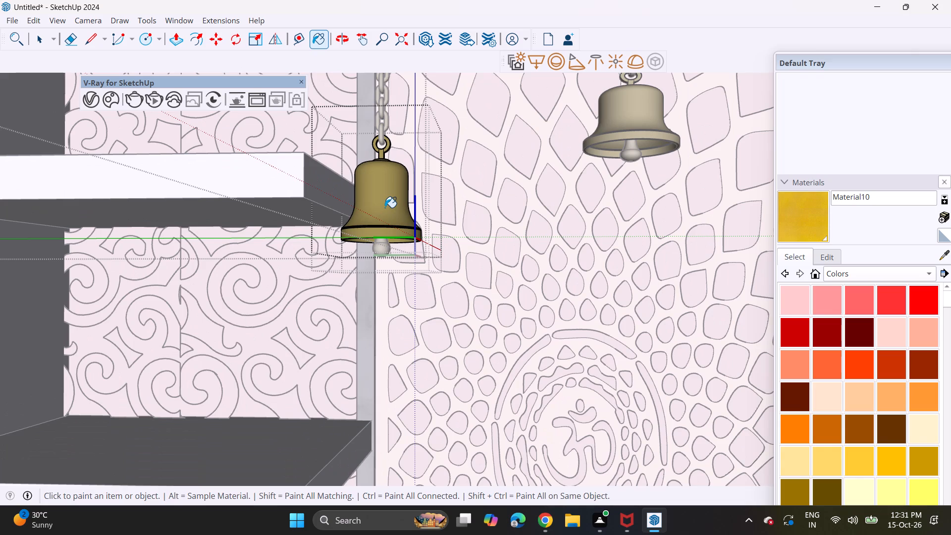
Select the group inside the left bell body and try painting it and the clapper with Material10.
key("space")
left_click(387, 209)
left_click(787, 212)
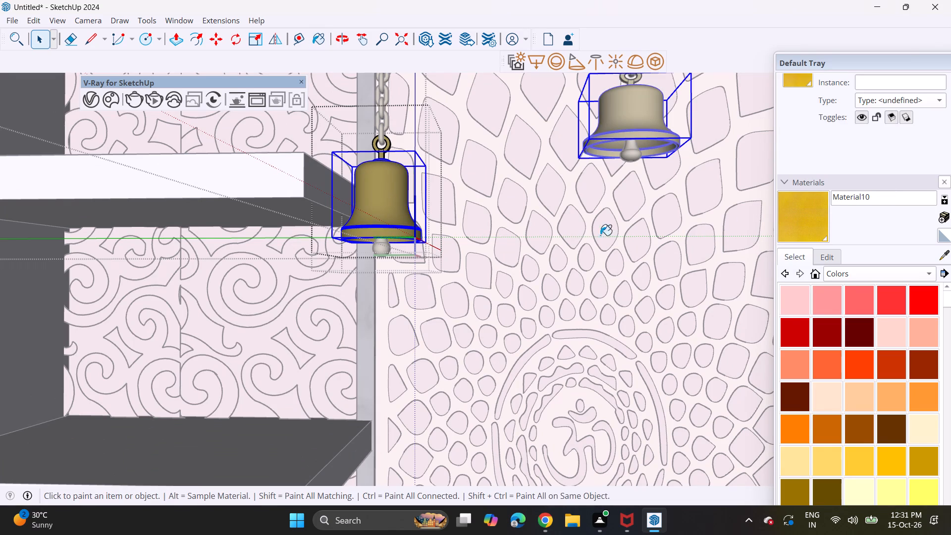
left_click(391, 209)
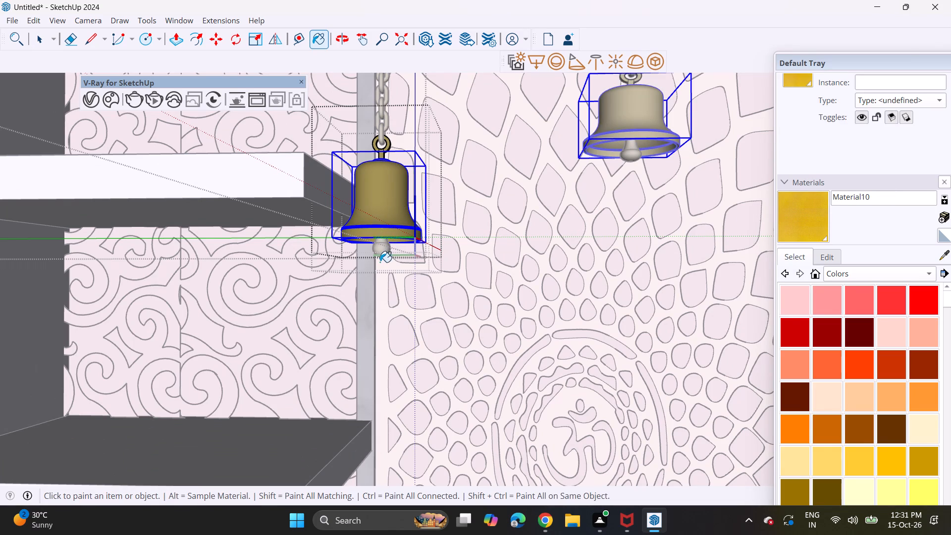
left_click(380, 252)
Convert the selected group inside the left bell's body into a component that replaces the selection.
key("space")
left_click(383, 215)
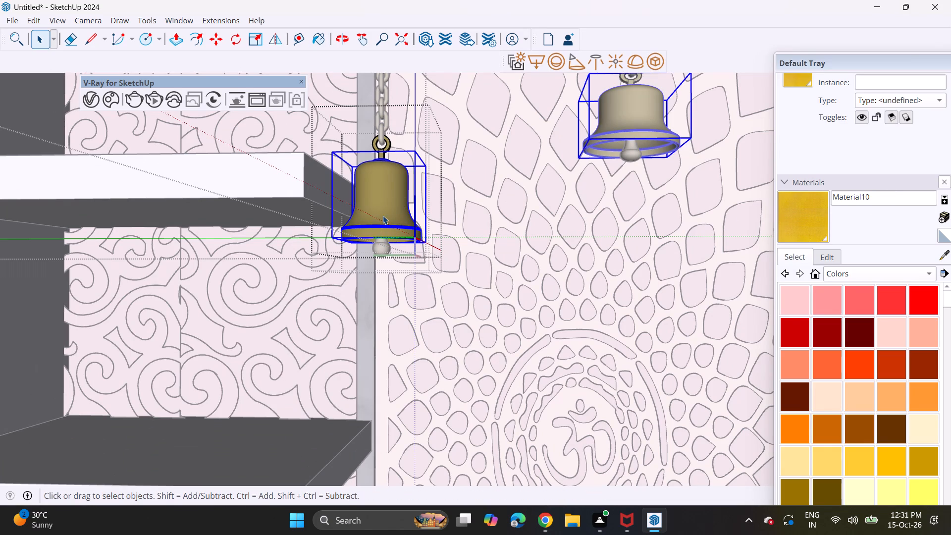
right_click(382, 215)
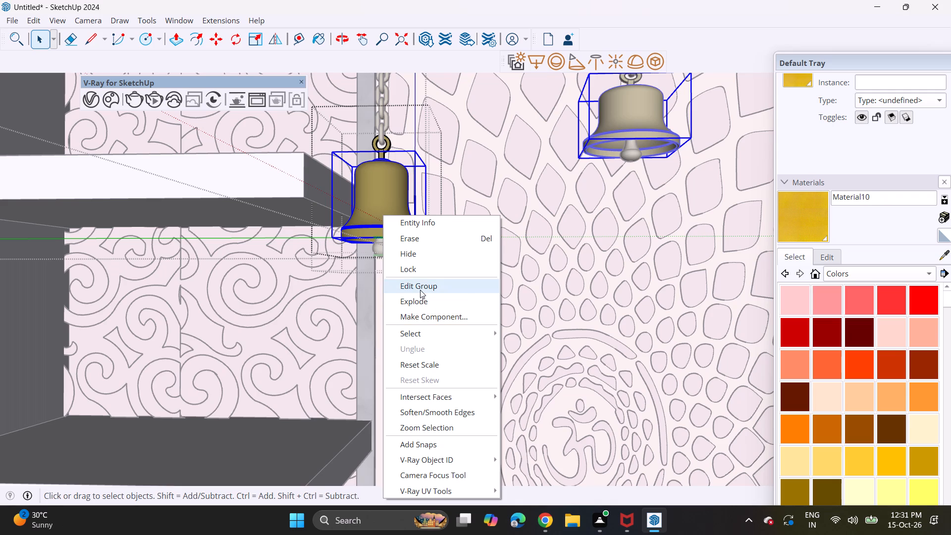
left_click(427, 310)
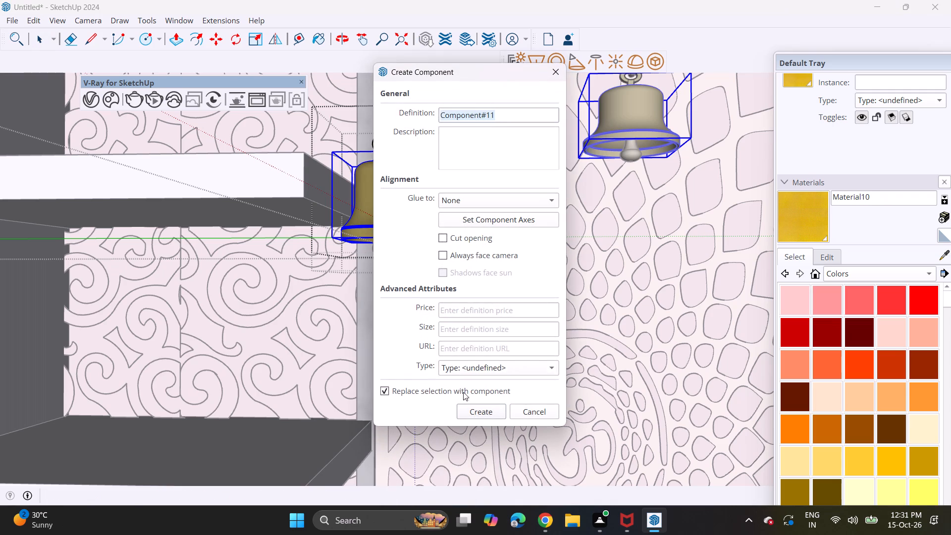
left_click(477, 416)
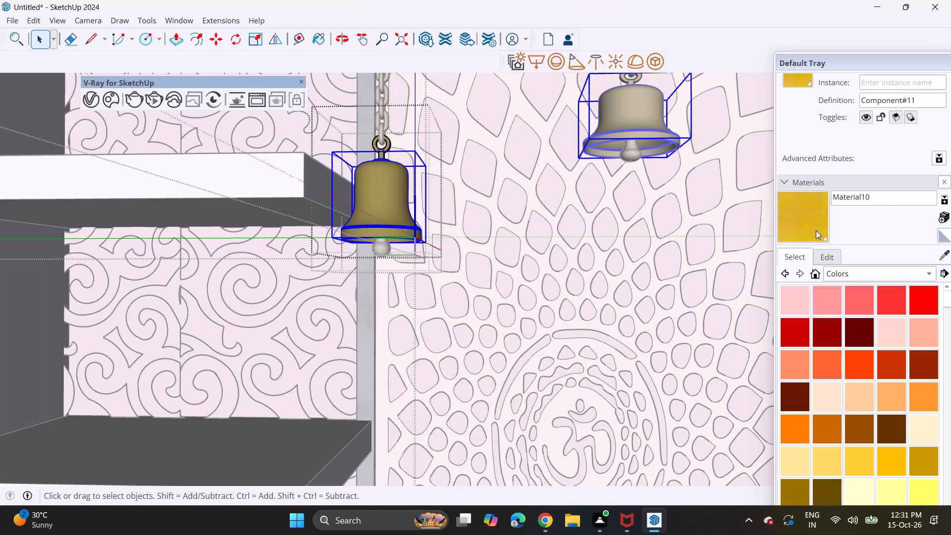
Try to paint the left bell's new component with Material10, and close the nested component editing.
left_click(812, 227)
left_click(404, 216)
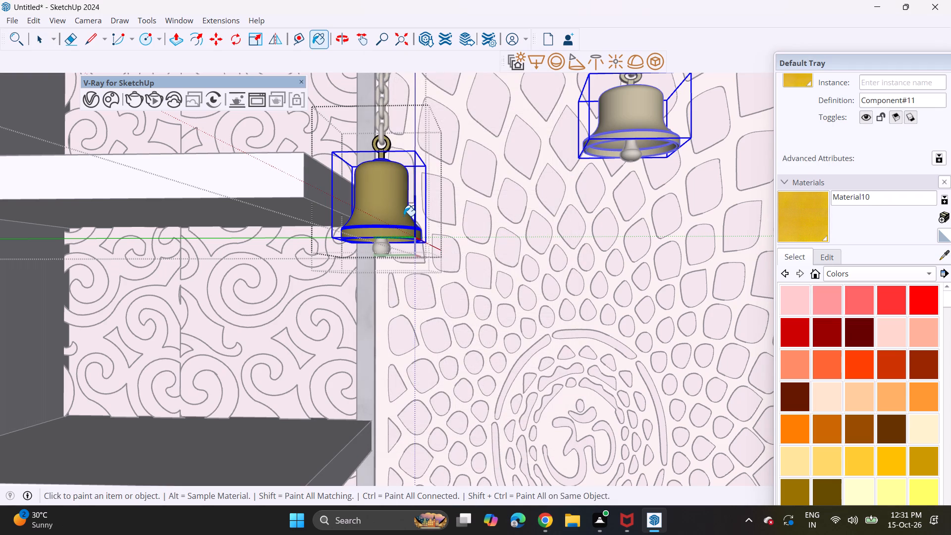
scroll(404, 216, "down", 20)
scroll(404, 216, "down", 2)
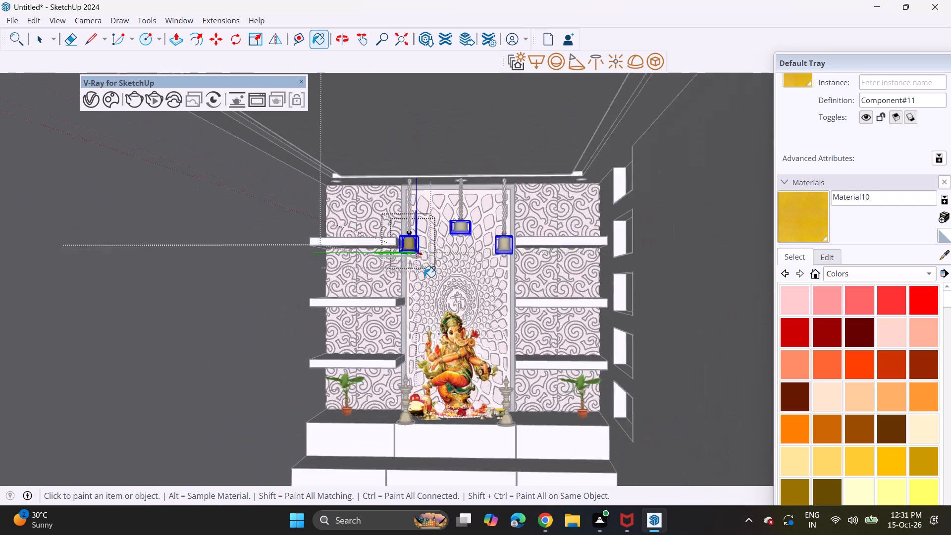
scroll(424, 277, "down", 8)
key("space")
left_click(611, 270)
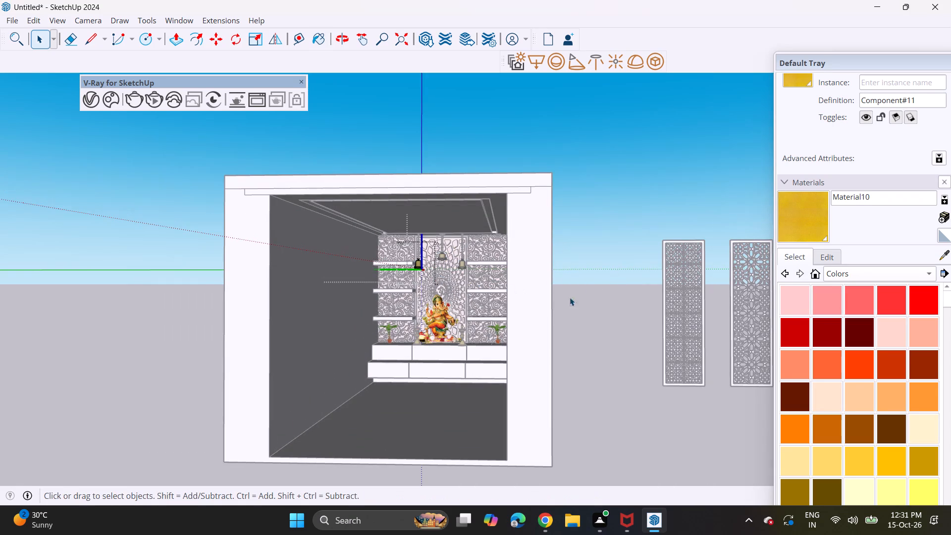
left_click(633, 297)
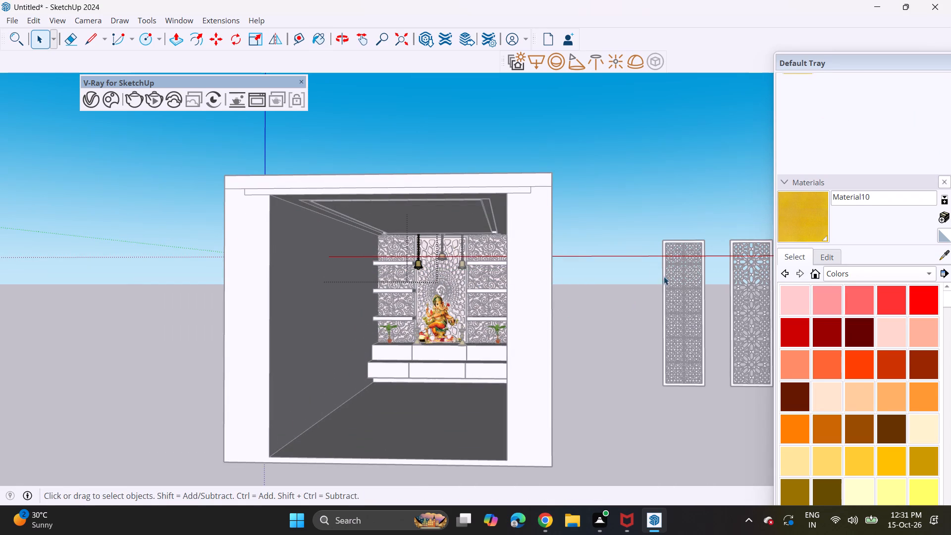
left_click(636, 205)
Copy the Deepam lamp beside the Ganesh idol's plant-side offerings out of the room, onto the open ground in front of the jali panels.
middle_click_drag(402, 314, 412, 314)
scroll(423, 304, "up", 2)
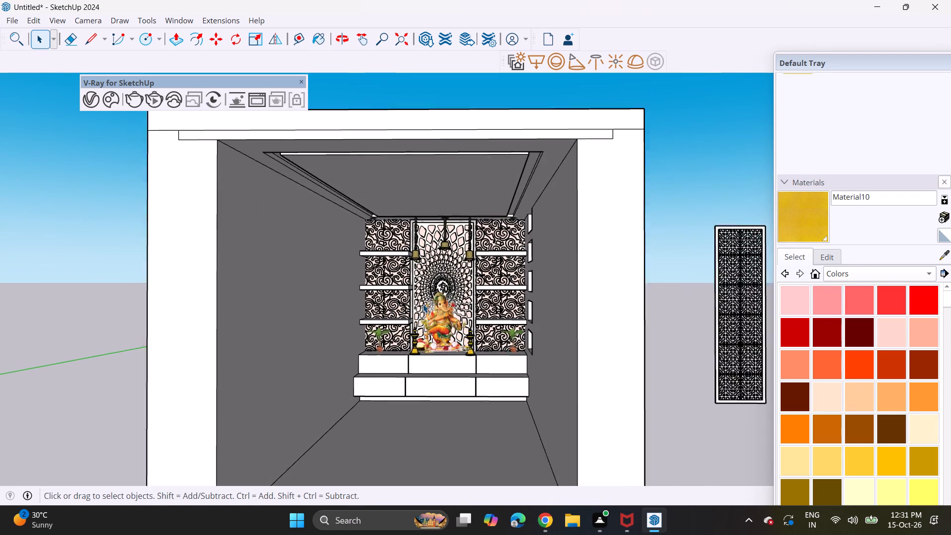
scroll(423, 304, "up", 1)
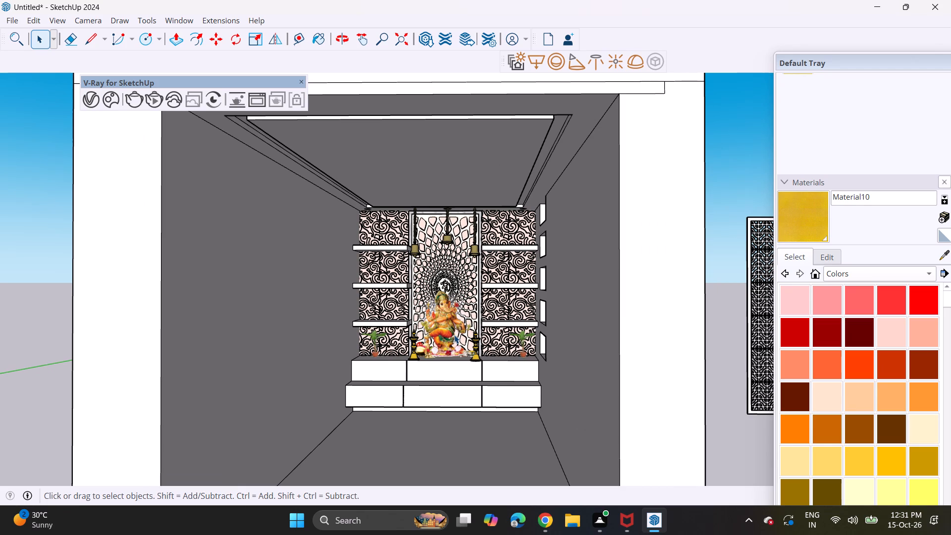
scroll(420, 356, "up", 4)
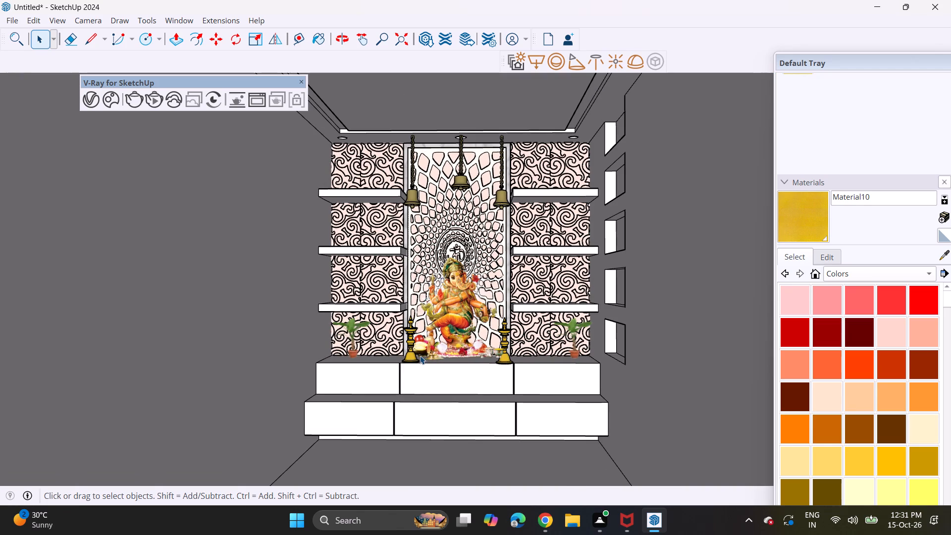
scroll(415, 335, "up", 4)
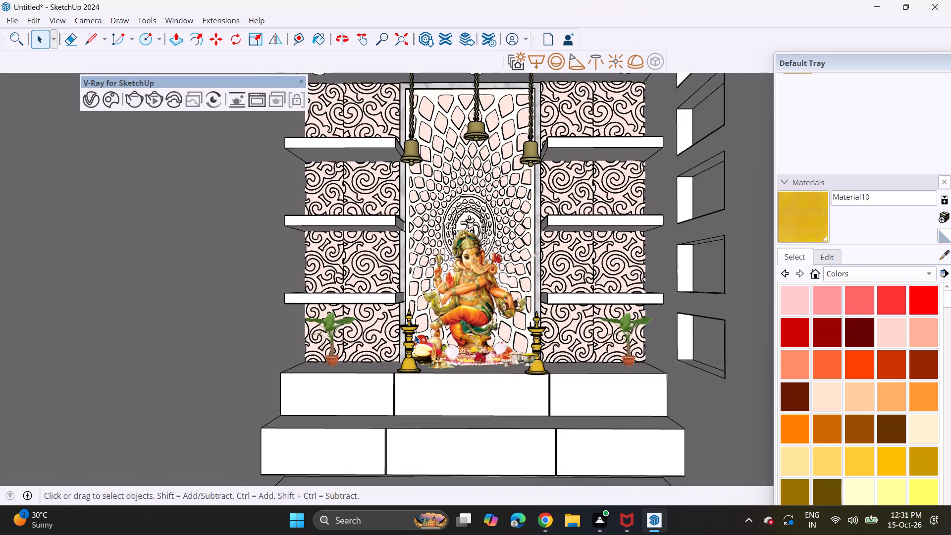
scroll(413, 327, "up", 3)
left_click(413, 327)
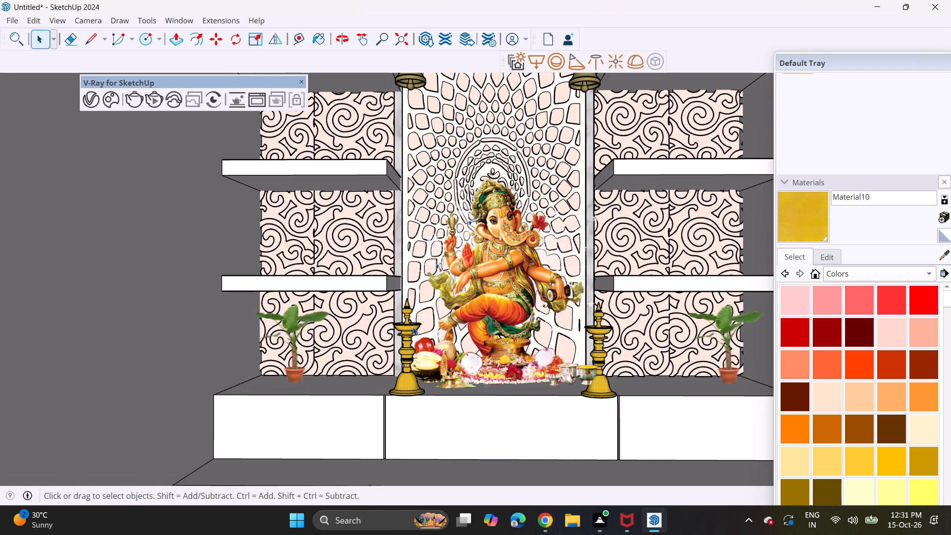
key("m")
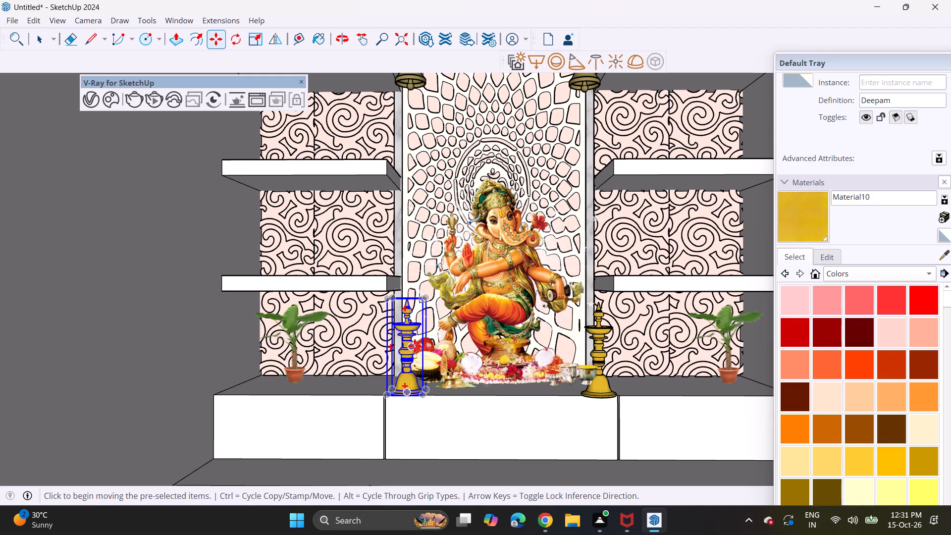
left_click(427, 394)
scroll(470, 422, "down", 3)
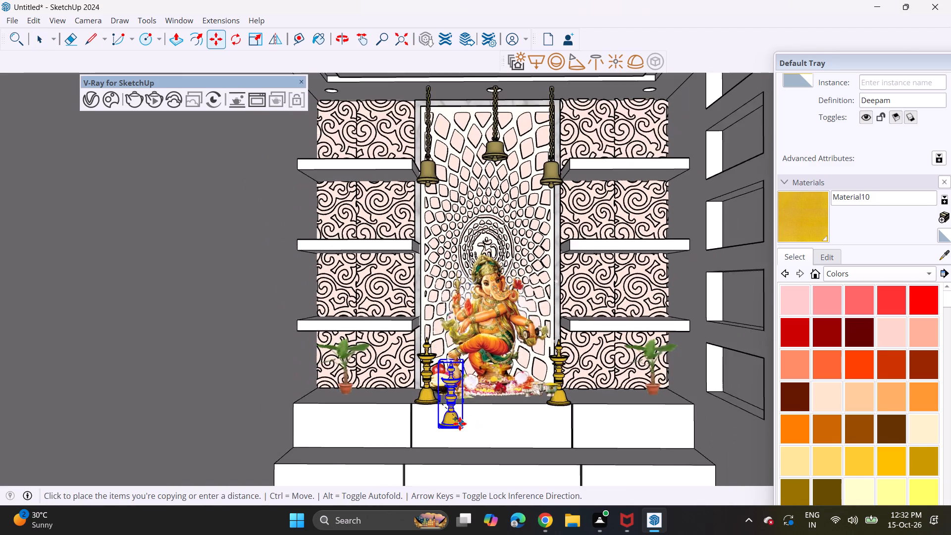
scroll(460, 424, "down", 13)
middle_click(460, 424, "shift")
middle_click_drag(442, 415, 330, 350, "shift")
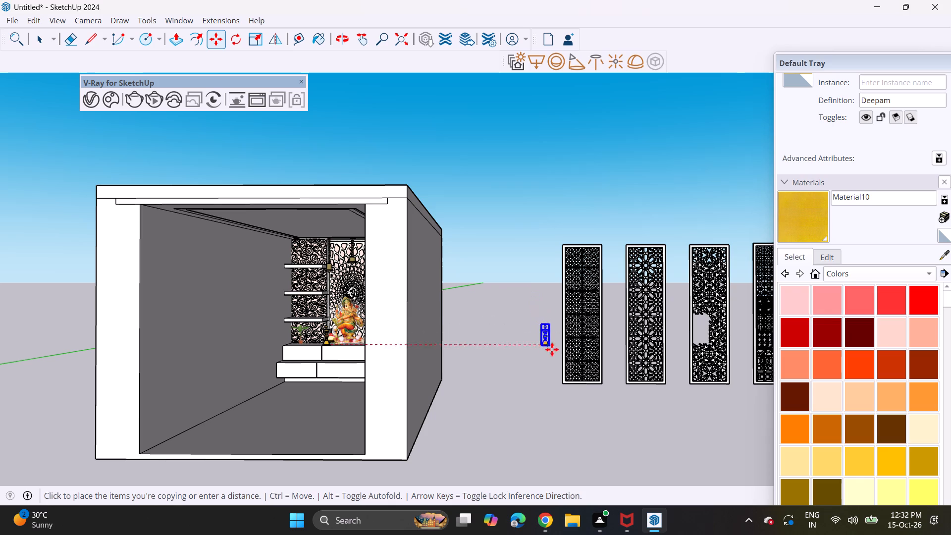
left_click(621, 429)
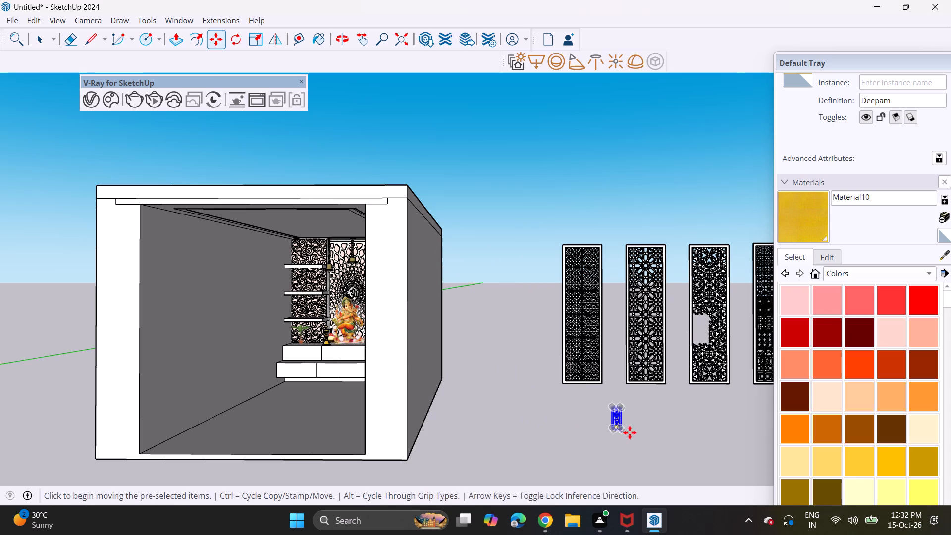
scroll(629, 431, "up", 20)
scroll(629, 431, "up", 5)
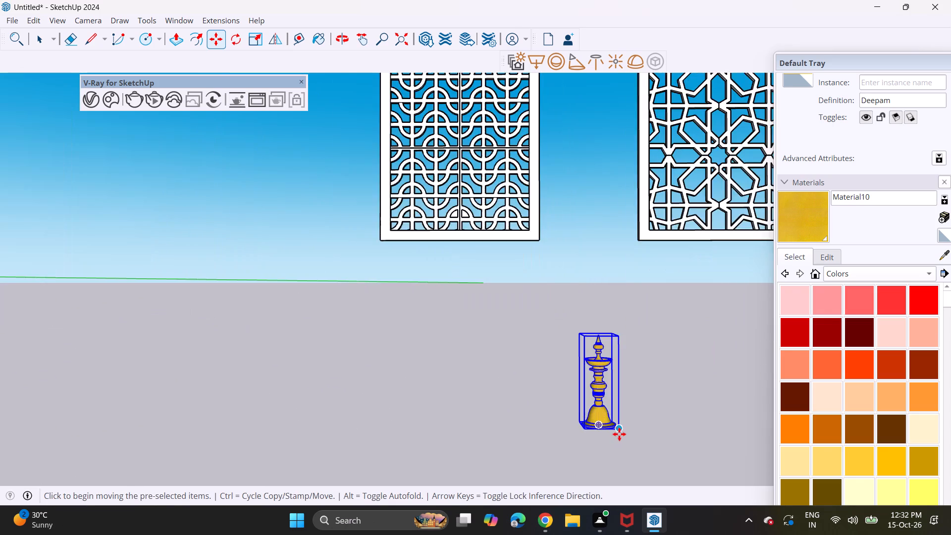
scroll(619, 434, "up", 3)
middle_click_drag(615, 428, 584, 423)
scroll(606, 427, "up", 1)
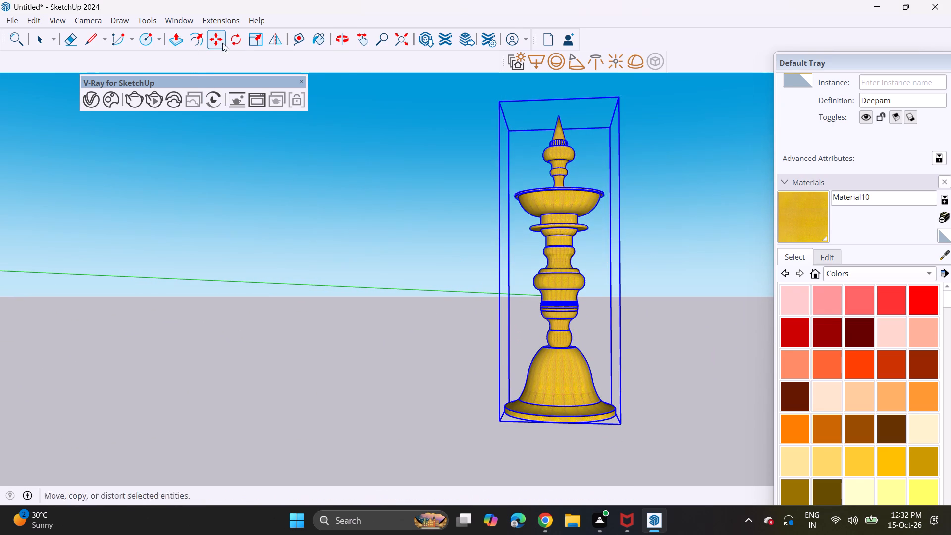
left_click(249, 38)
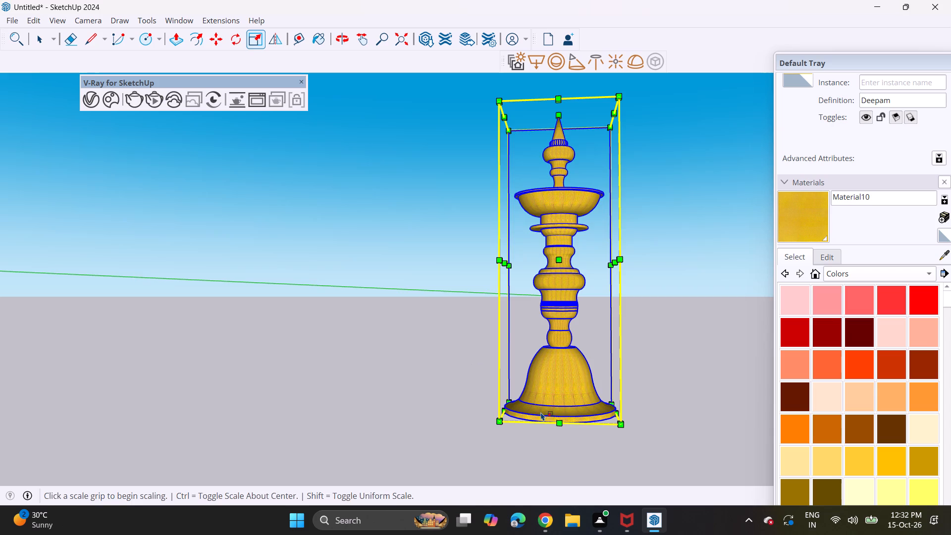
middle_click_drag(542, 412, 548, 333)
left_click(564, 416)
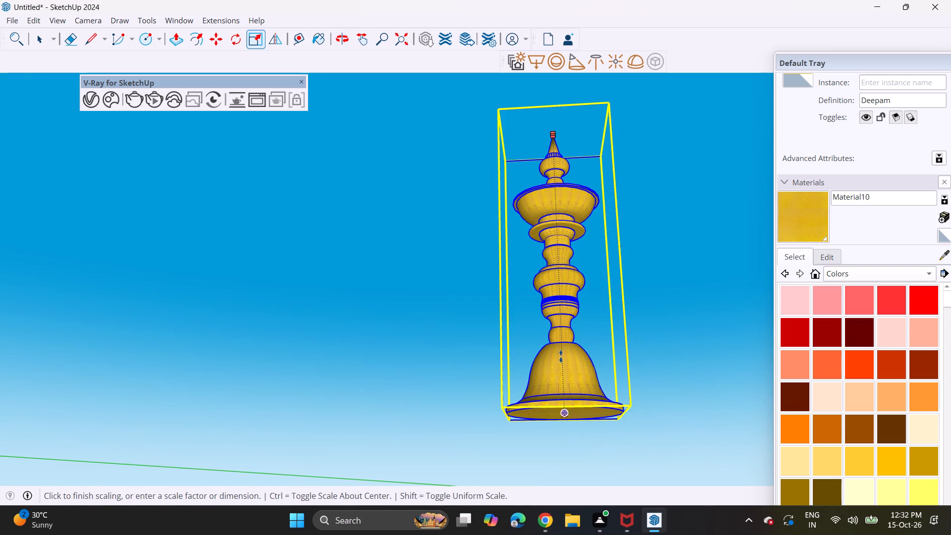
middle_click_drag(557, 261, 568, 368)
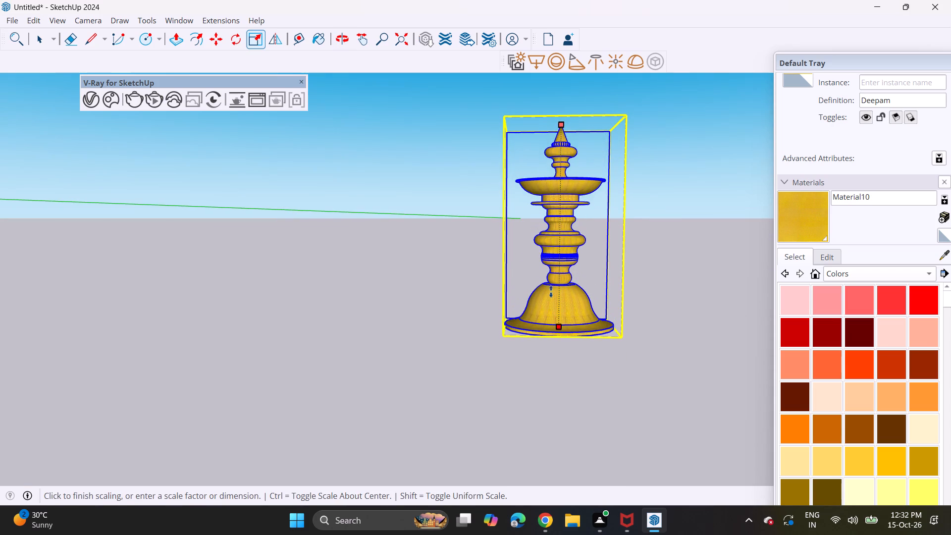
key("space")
Explode the copied Deepam lamp and the Deepam_Stand component nested in it into loose geometry.
left_click(551, 291)
right_click(552, 291)
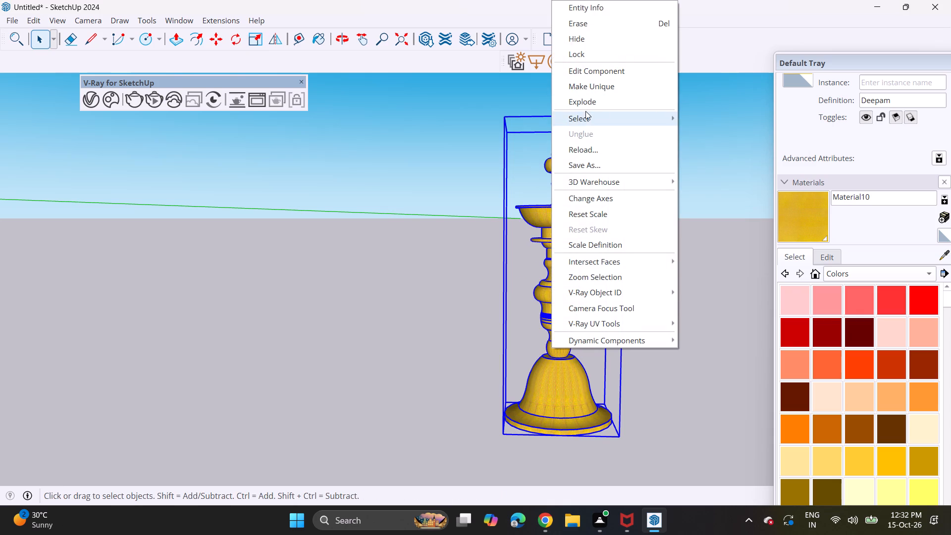
left_click(584, 109)
left_click(565, 194)
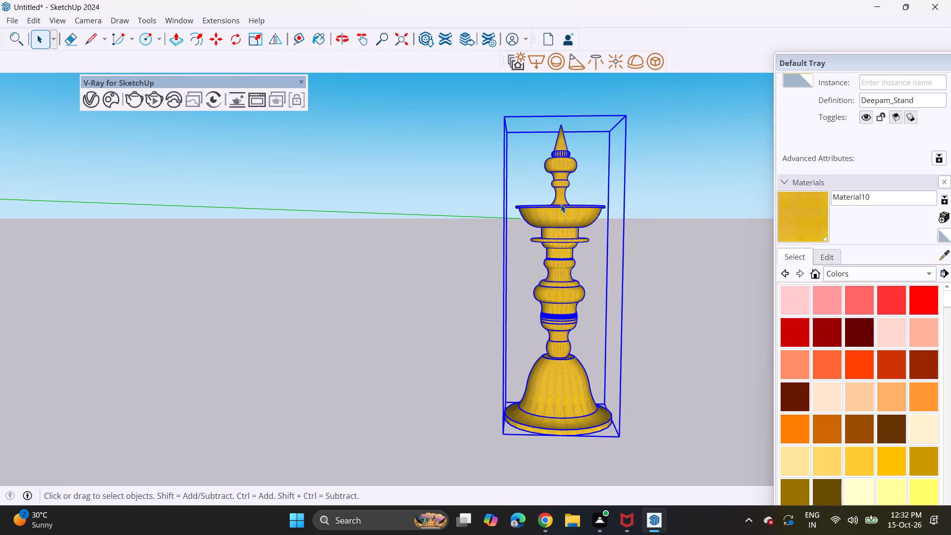
left_click(680, 209)
left_click(569, 211)
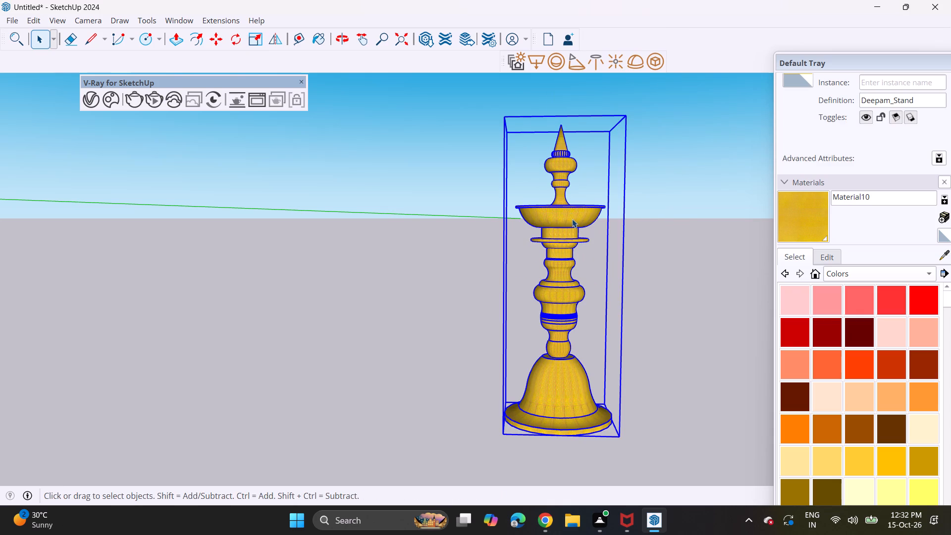
right_click(572, 219)
left_click(606, 103)
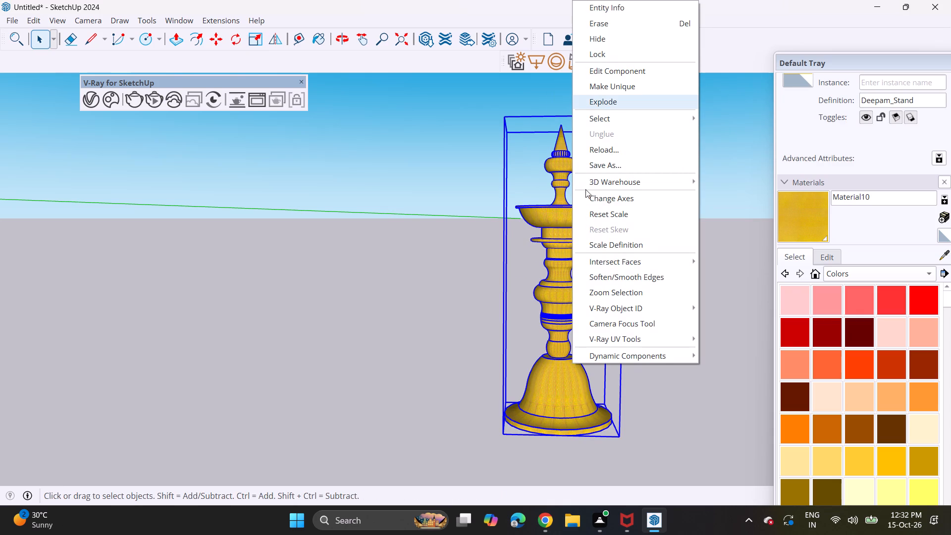
left_click(577, 213)
left_click(577, 213)
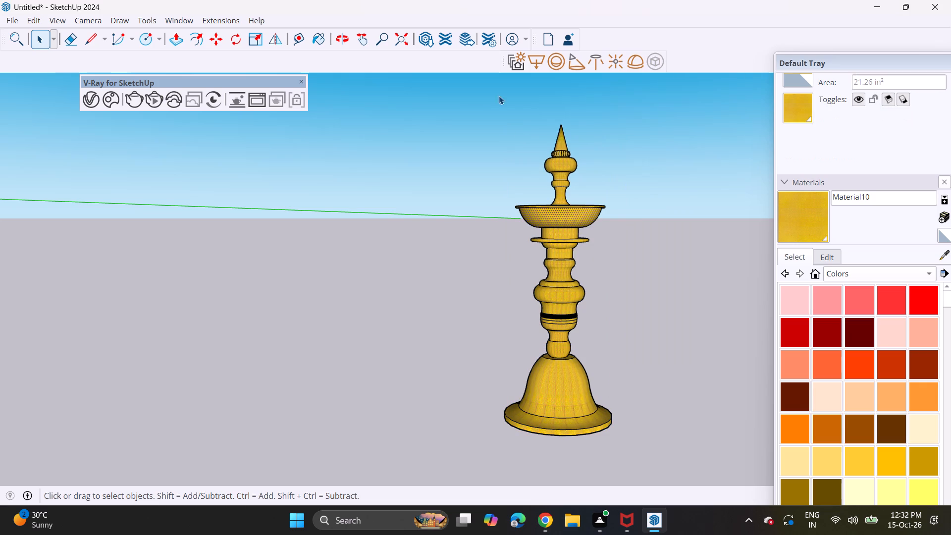
Copy the exploded lamp's top portion, from the oil bowl up to the spire, to the open space beside the lamp.
left_click_drag(472, 106, 660, 231)
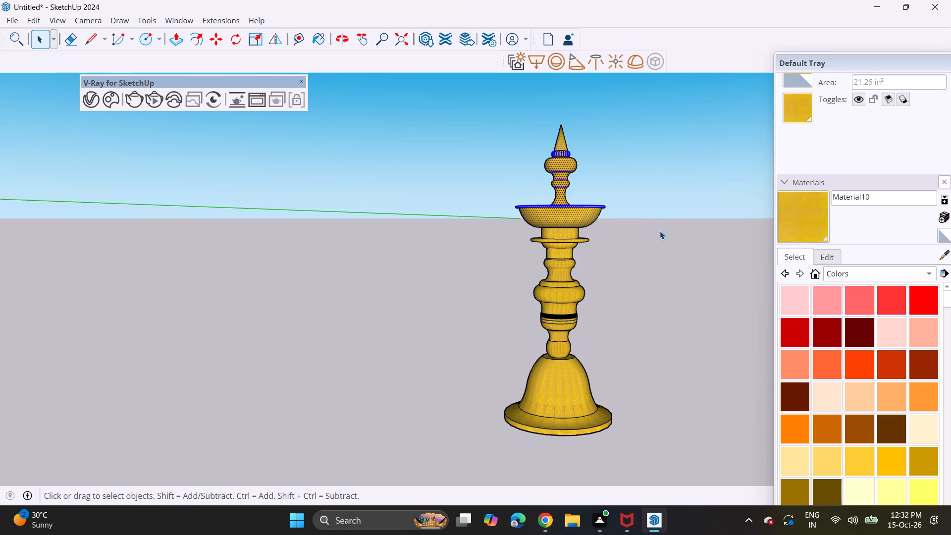
middle_click_drag(623, 240, 633, 243)
middle_click(639, 230)
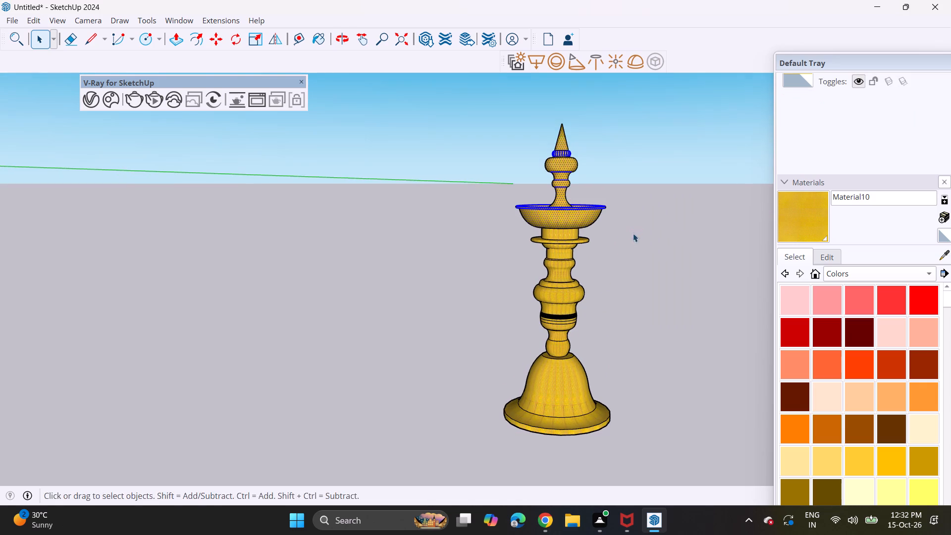
key("m")
left_click(580, 214)
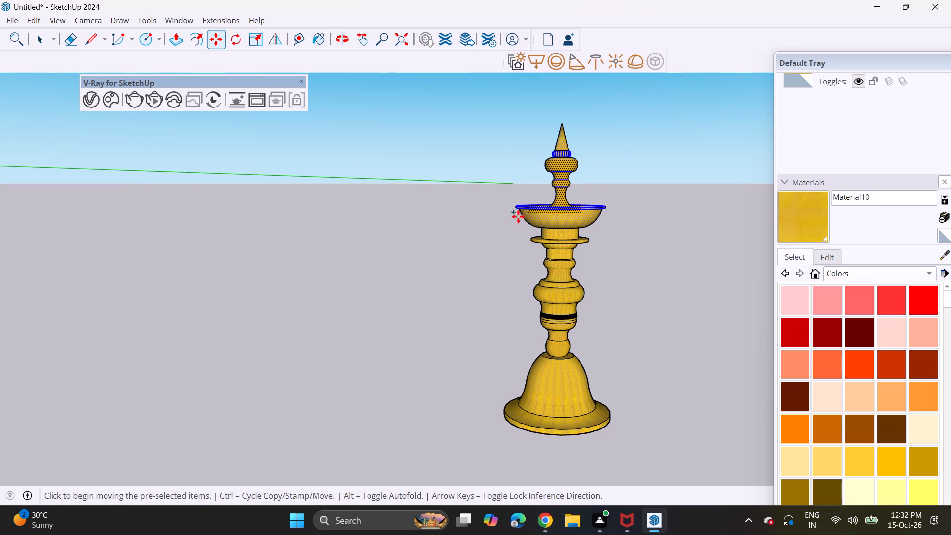
left_click(429, 217)
scroll(467, 208, "down", 3)
key("space")
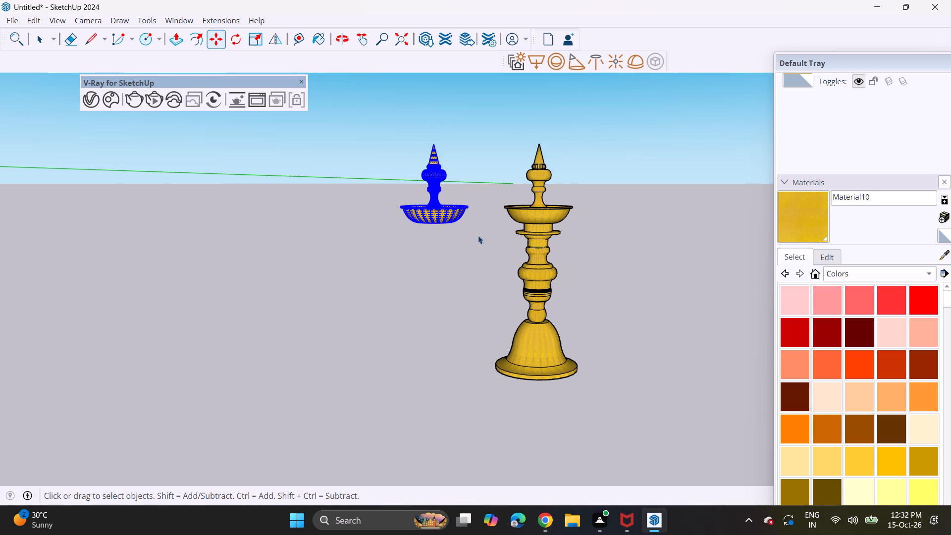
left_click(470, 245)
Delete the stem, rounded knob and collar pieces between the oil bowl and the spire on the copied lamp top.
scroll(470, 245, "down", 6)
middle_click_drag(463, 253, 516, 252)
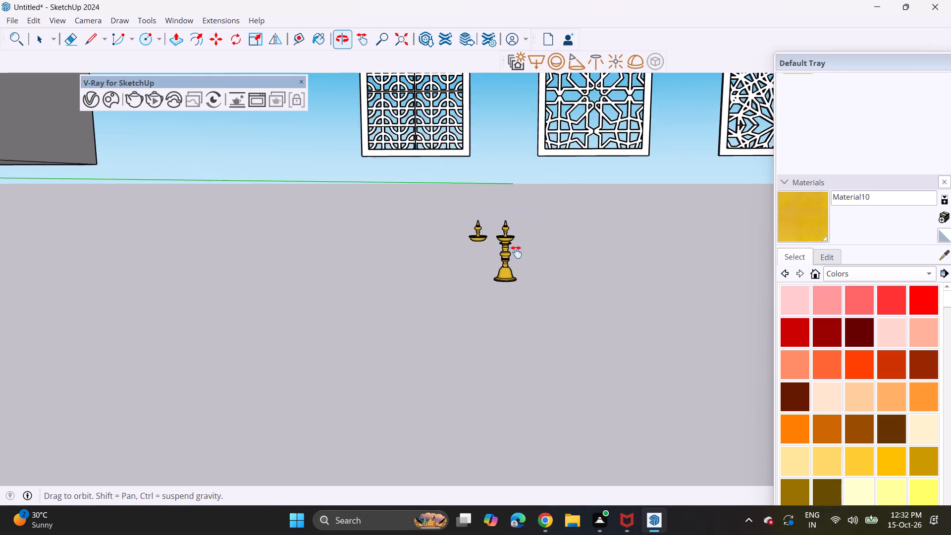
middle_click_drag(516, 252, 630, 269)
scroll(599, 215, "up", 4)
scroll(577, 249, "up", 2)
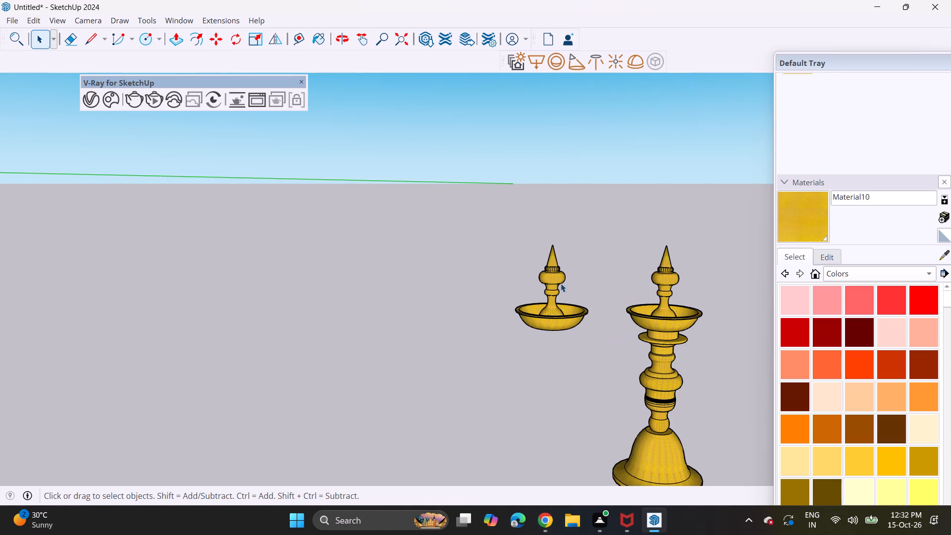
left_click(546, 292)
left_click(552, 297)
scroll(552, 300, "up", 4)
left_click(553, 310)
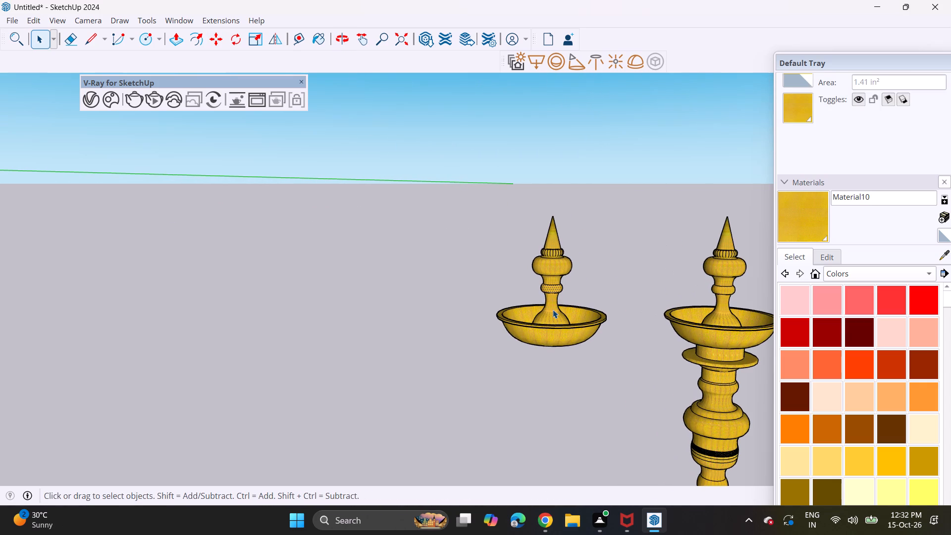
key("Delete")
left_click(552, 289)
key("Delete")
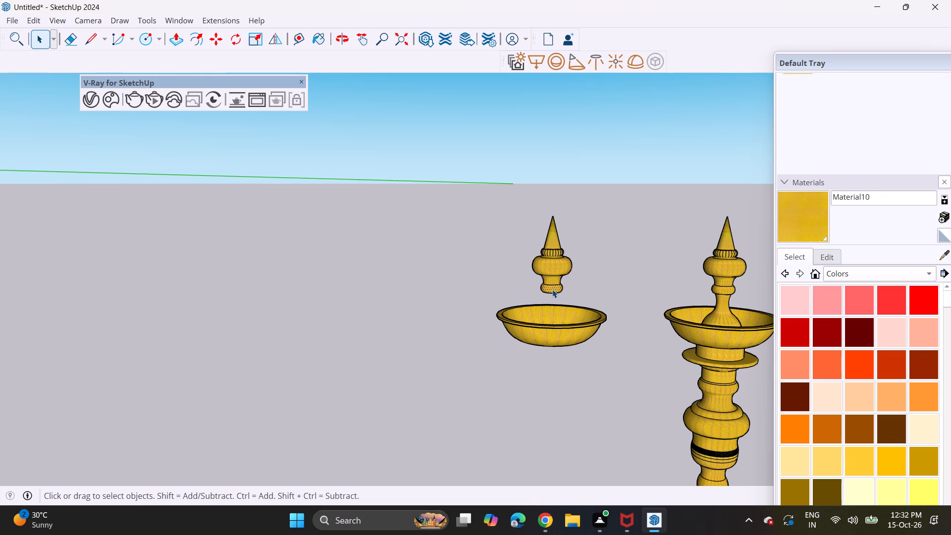
left_click(552, 277)
key("Delete")
left_click(552, 293)
key("Delete")
left_click(556, 283)
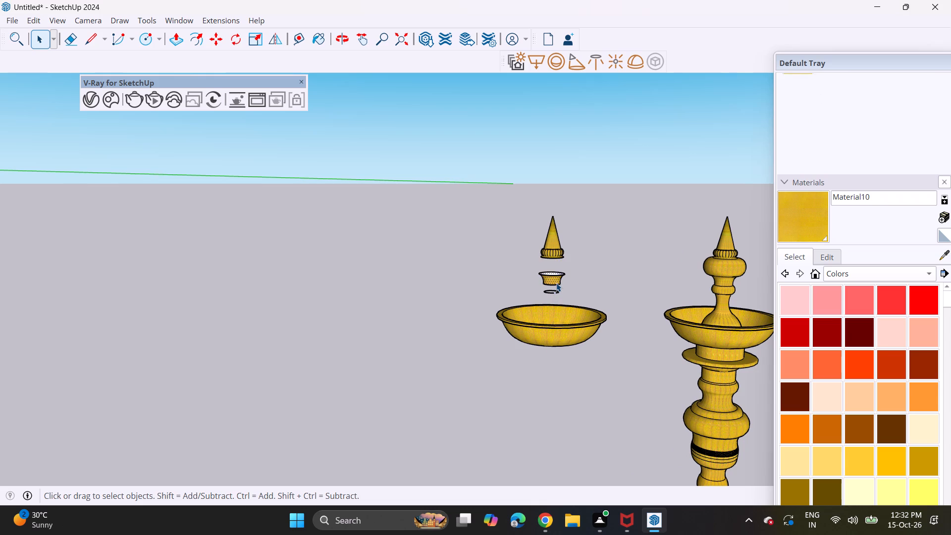
key("Delete")
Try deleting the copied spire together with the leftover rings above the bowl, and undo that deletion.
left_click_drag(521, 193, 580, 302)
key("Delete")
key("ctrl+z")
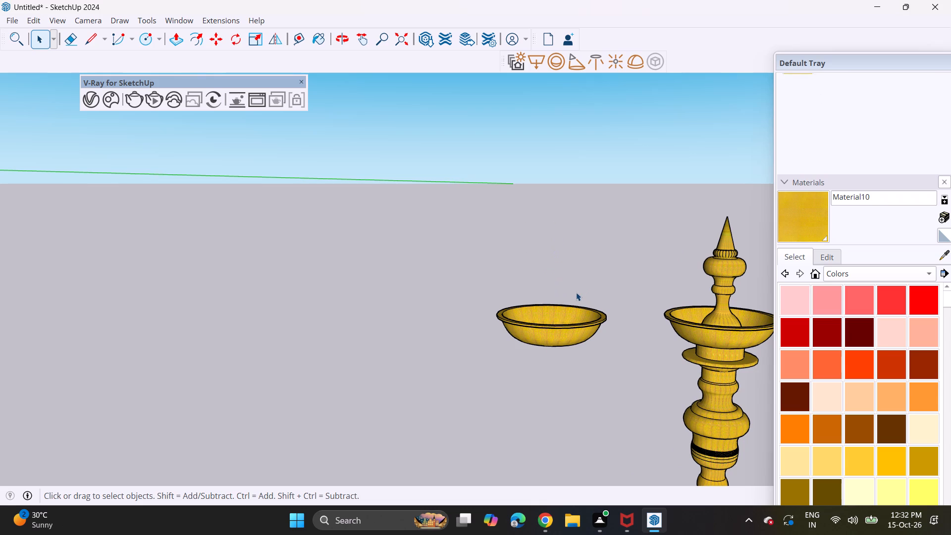
Delete the leftover ring edges floating between the copied bowl and the spire.
left_click_drag(524, 261, 581, 299)
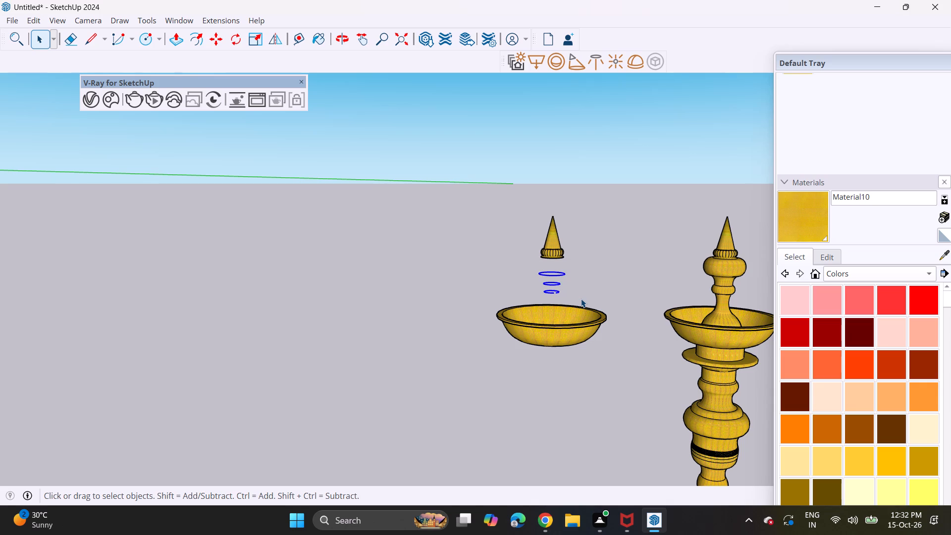
key("Delete")
Move the copied spire with its ribbed base straight down into the centre of the separate oil bowl.
left_click(553, 252)
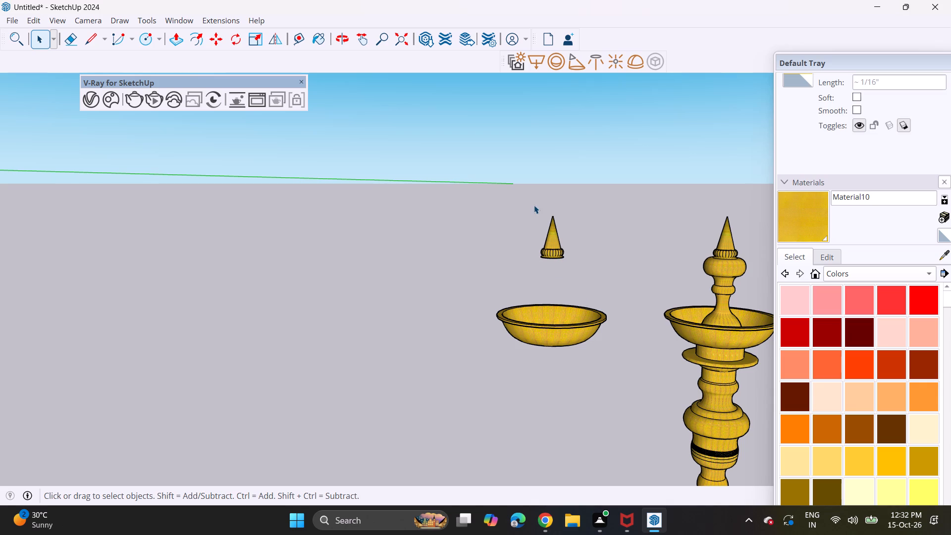
left_click_drag(534, 205, 584, 268)
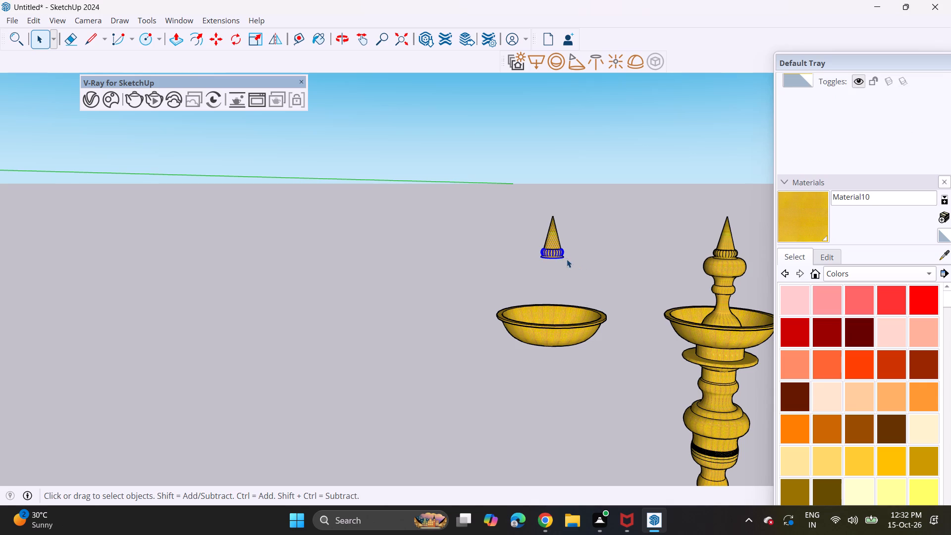
key("m")
left_click(562, 258)
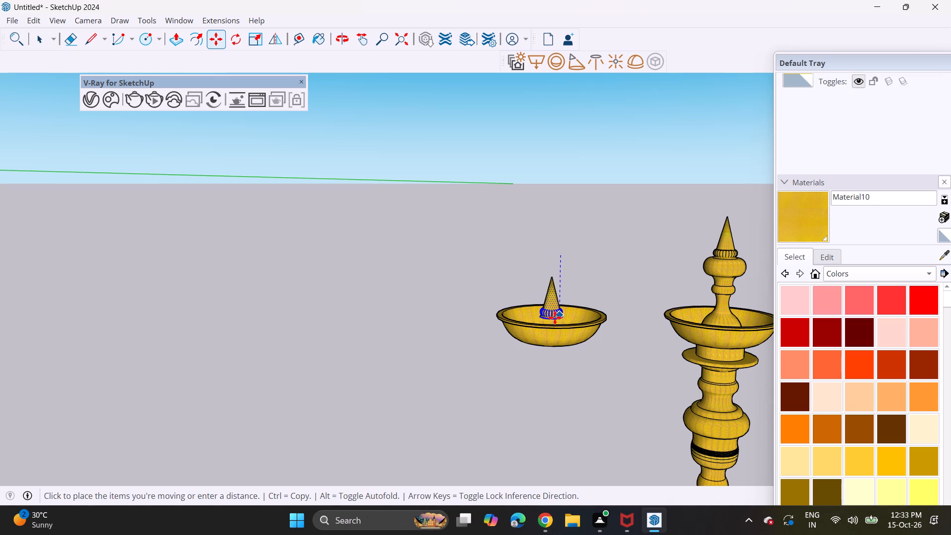
left_click(555, 324)
middle_click_drag(591, 325, 582, 302)
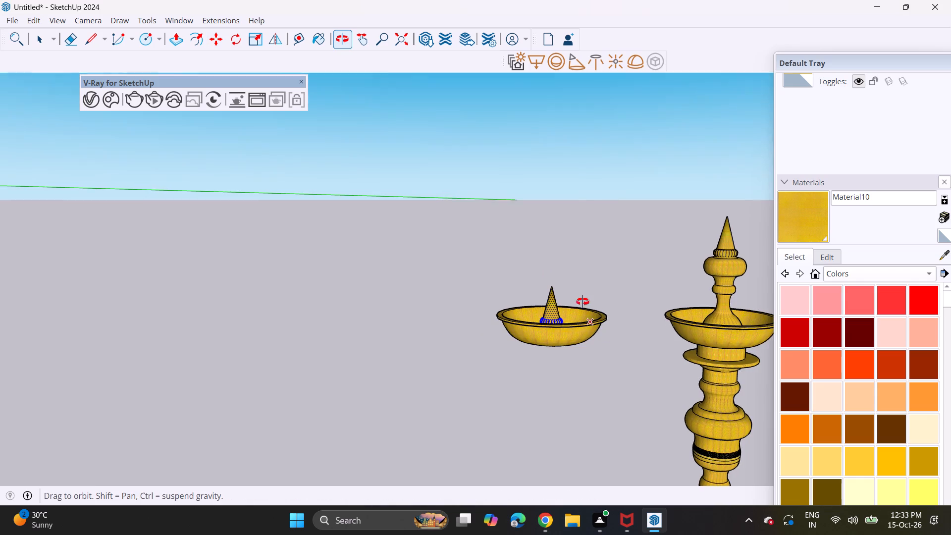
middle_click_drag(582, 302, 575, 331)
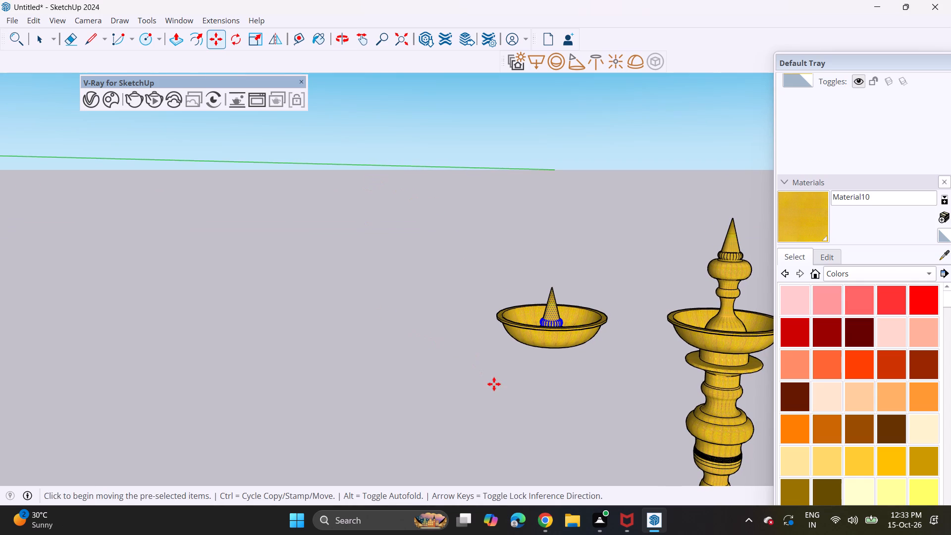
Switch to 3D Warehouse in Chrome and search its models for "ligth" in place of the krishna idols query.
left_click(545, 528)
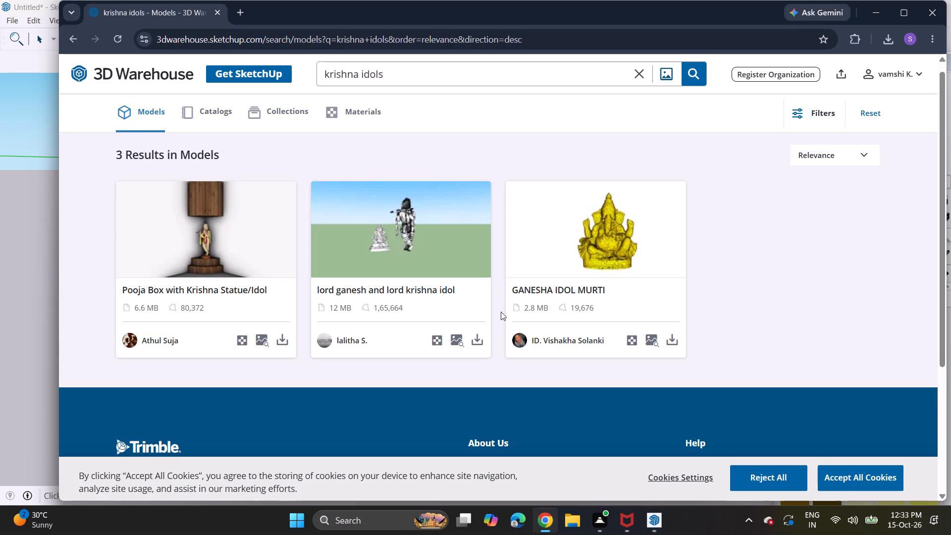
left_click(639, 85)
left_click(633, 72)
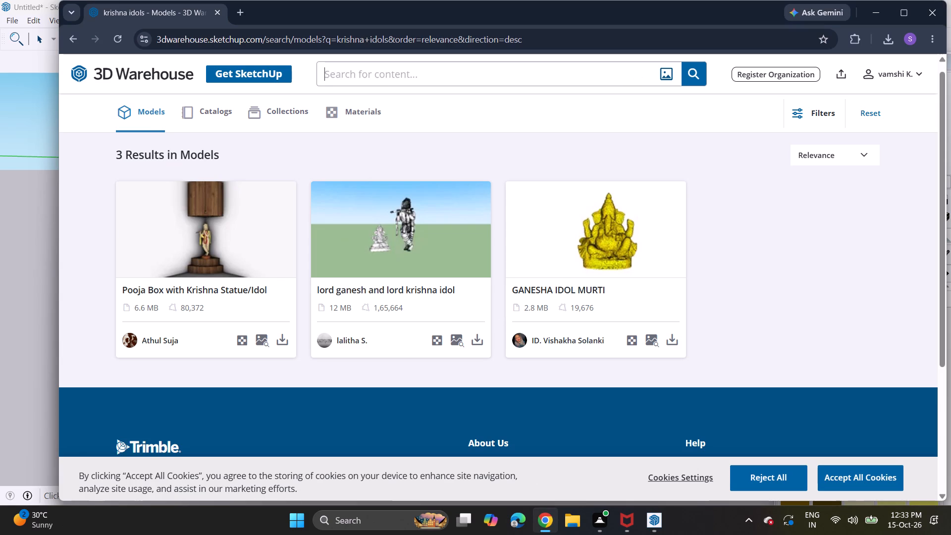
type("ligths")
key("BackSpace")
key("Return")
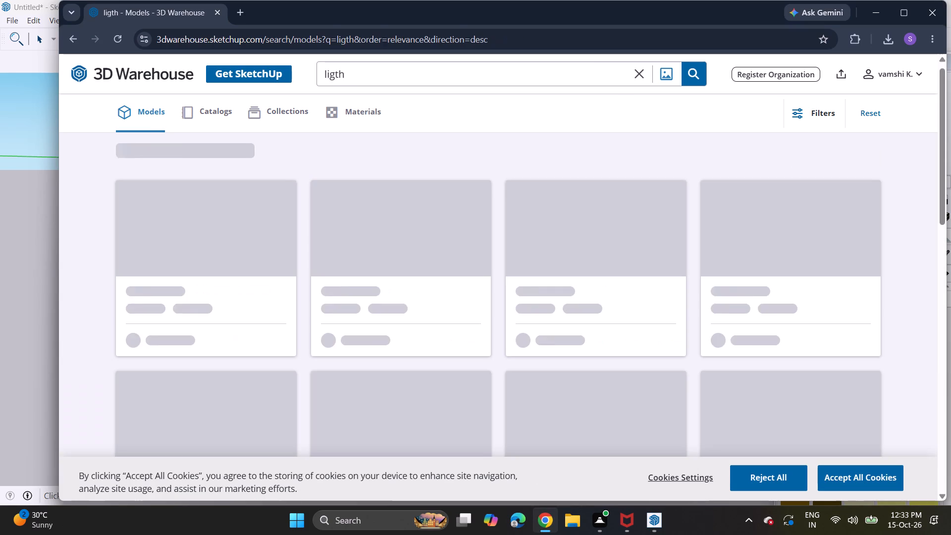
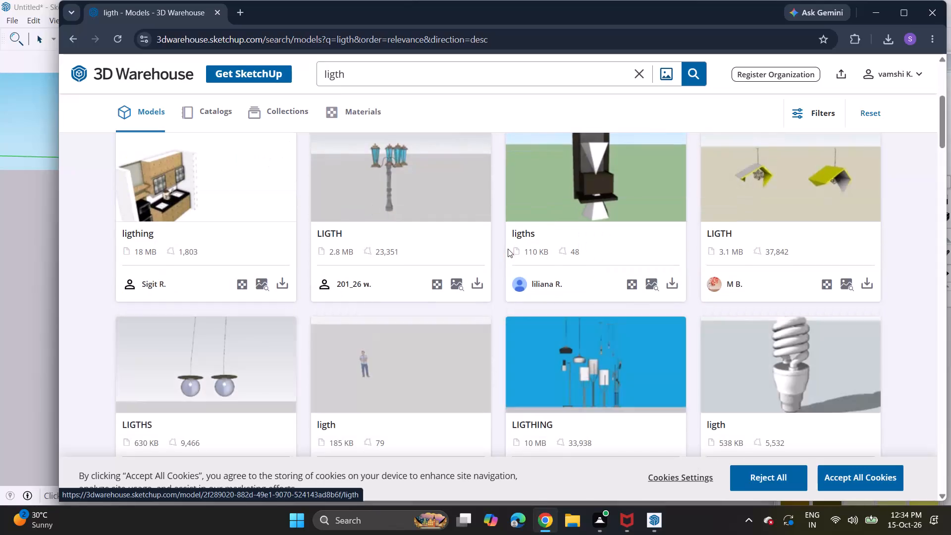
Browse the 3D Warehouse results for "ligth", loading more models, to look for a suitable light fixture.
scroll(504, 254, "down", 3)
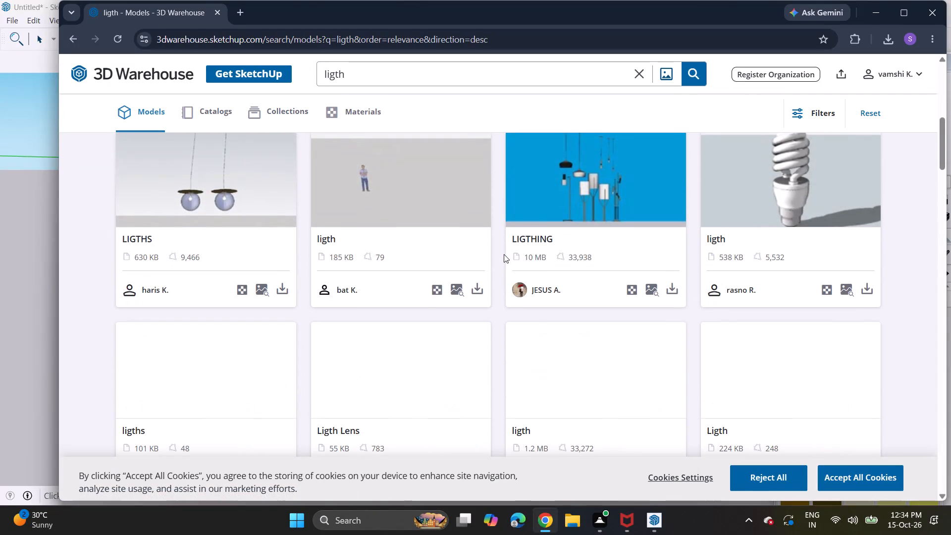
scroll(504, 254, "down", 13)
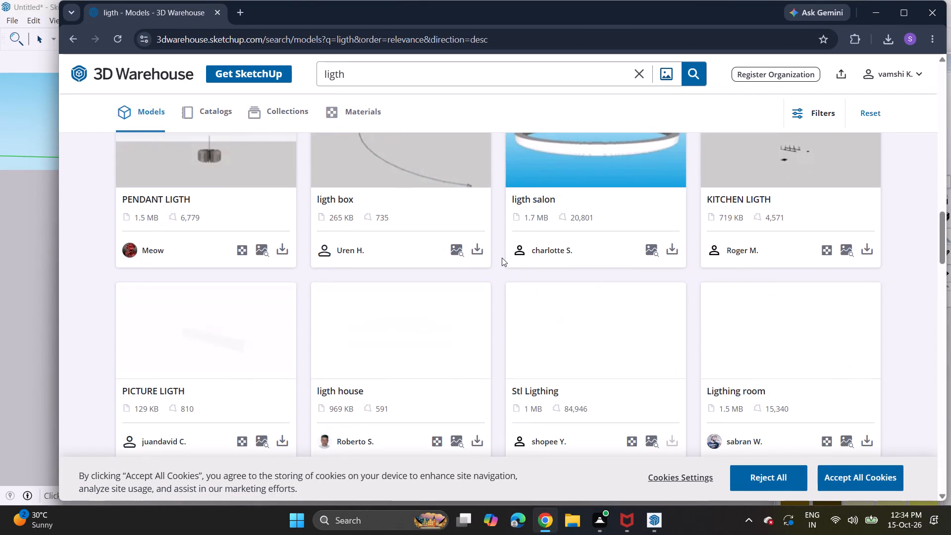
scroll(502, 258, "down", 9)
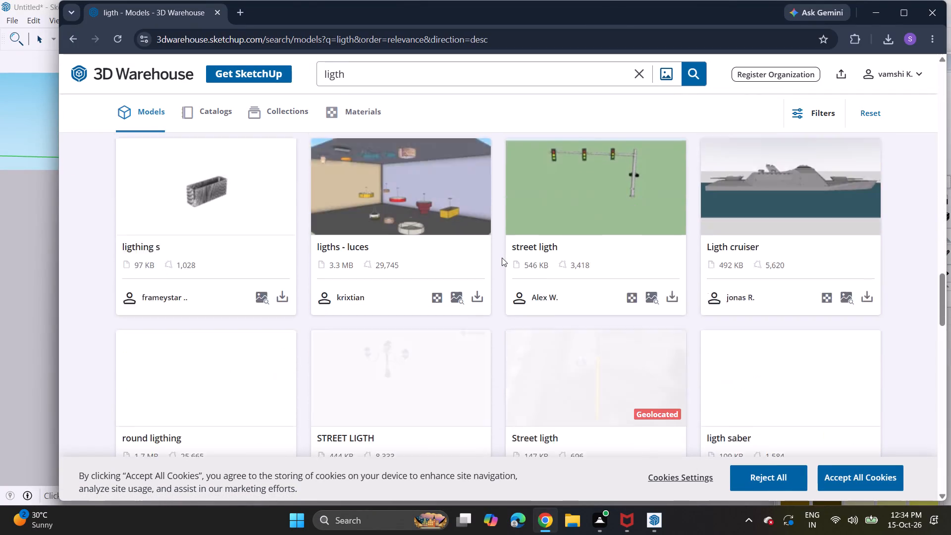
scroll(502, 258, "down", 7)
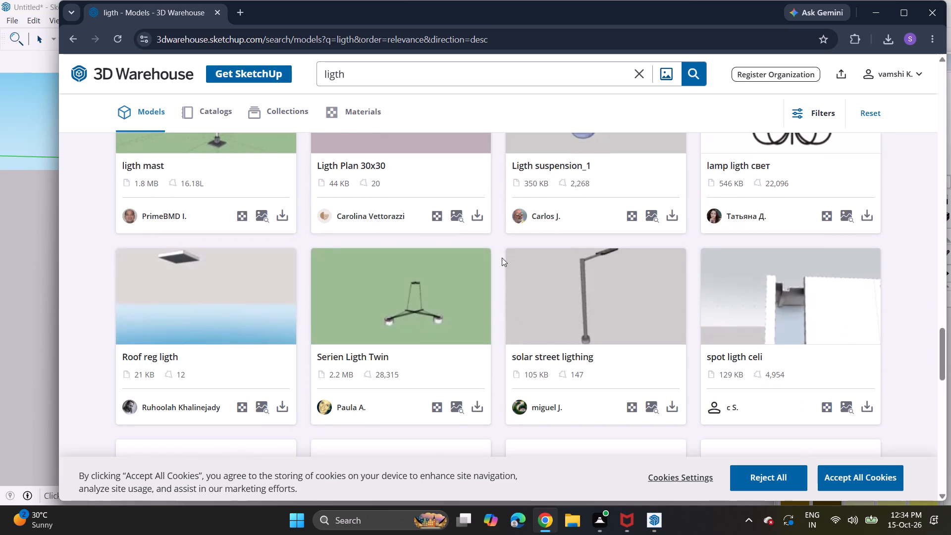
scroll(502, 258, "down", 12)
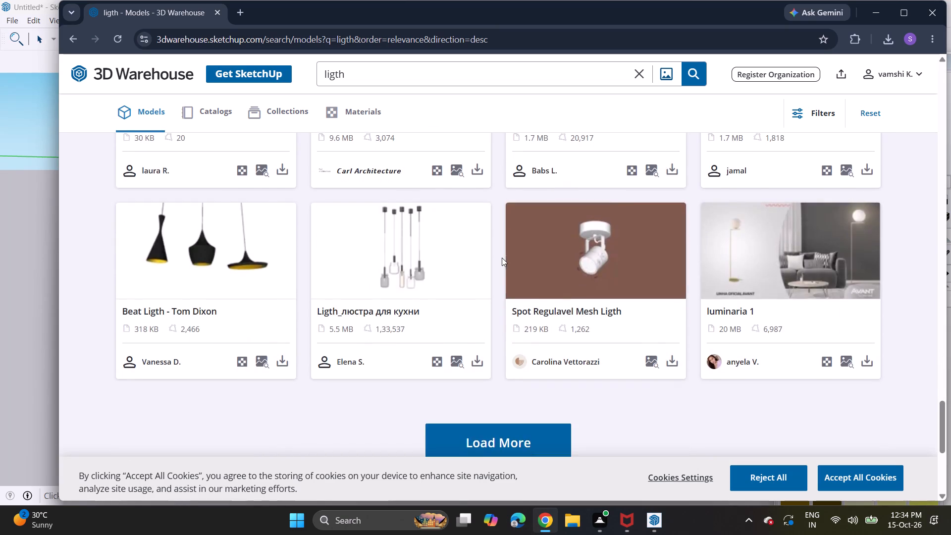
scroll(502, 258, "down", 2)
left_click(510, 189)
scroll(498, 196, "up", 3)
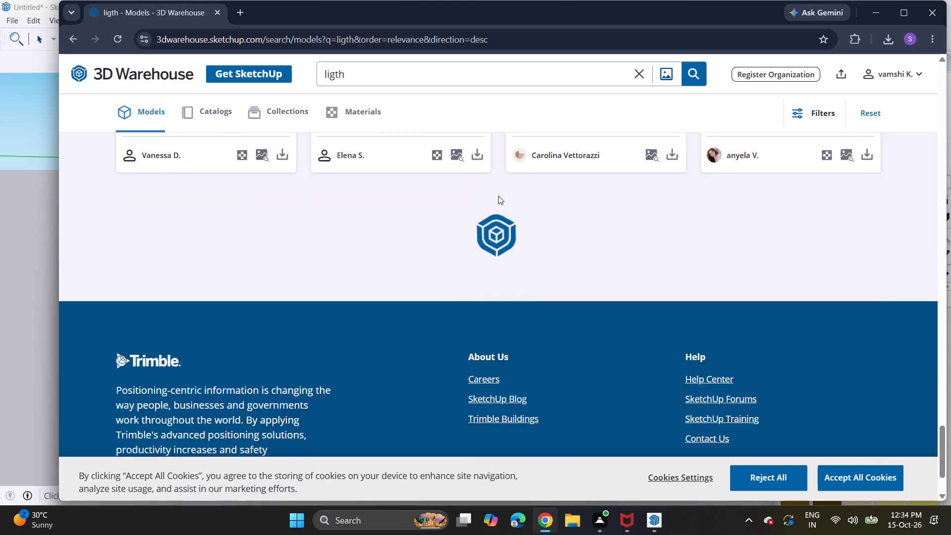
scroll(498, 197, "up", 2)
scroll(498, 198, "down", 1)
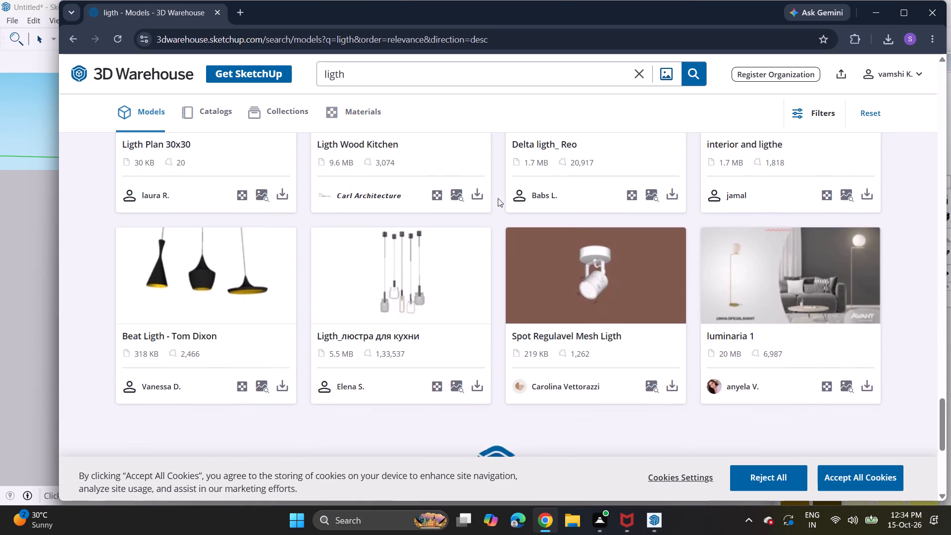
scroll(498, 198, "up", 11)
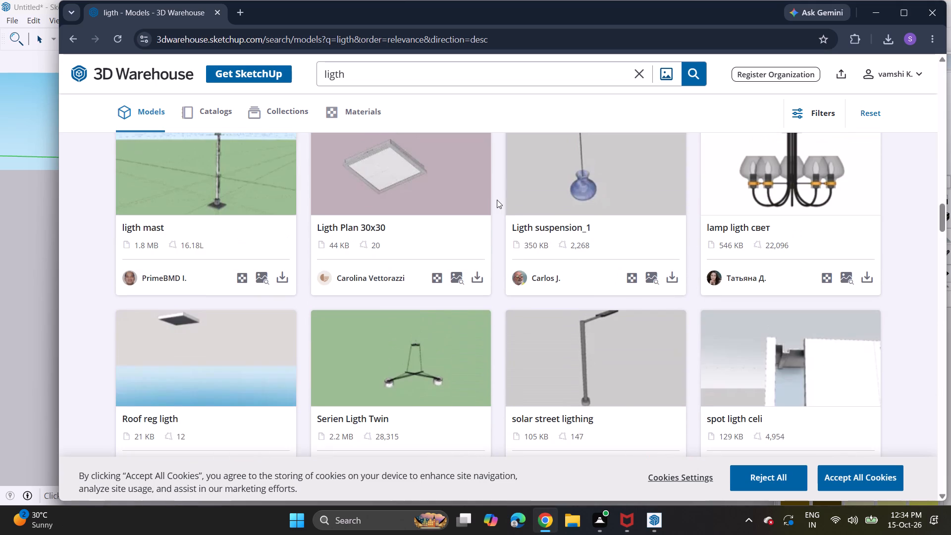
scroll(496, 200, "up", 11)
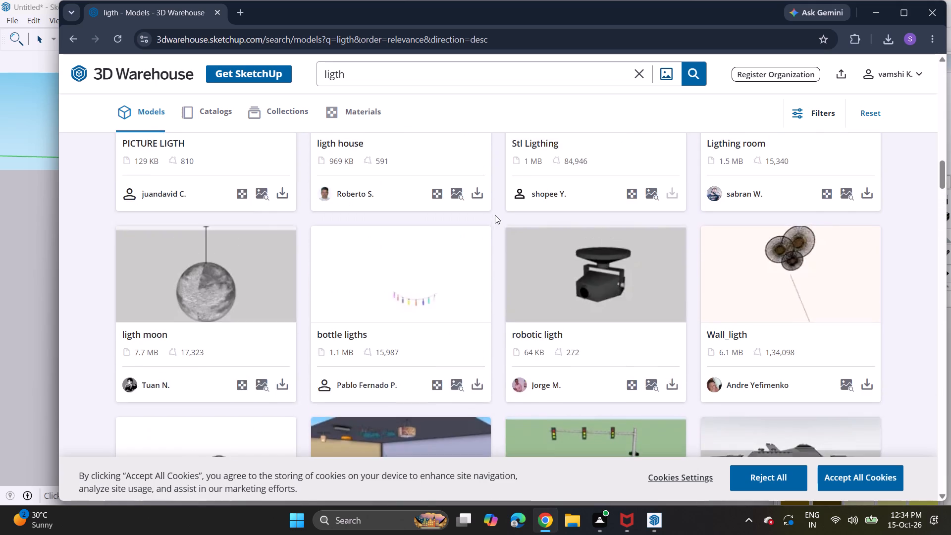
scroll(495, 215, "up", 14)
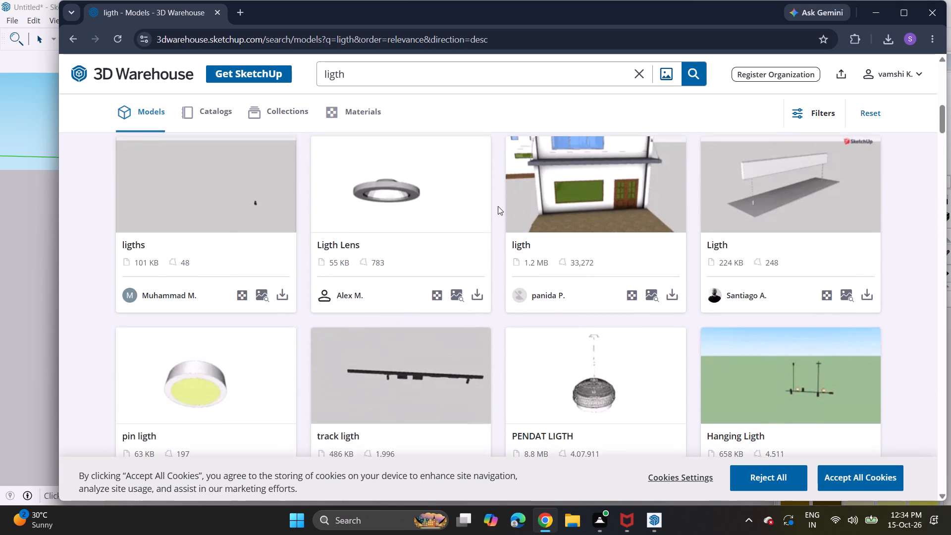
scroll(498, 206, "down", 7)
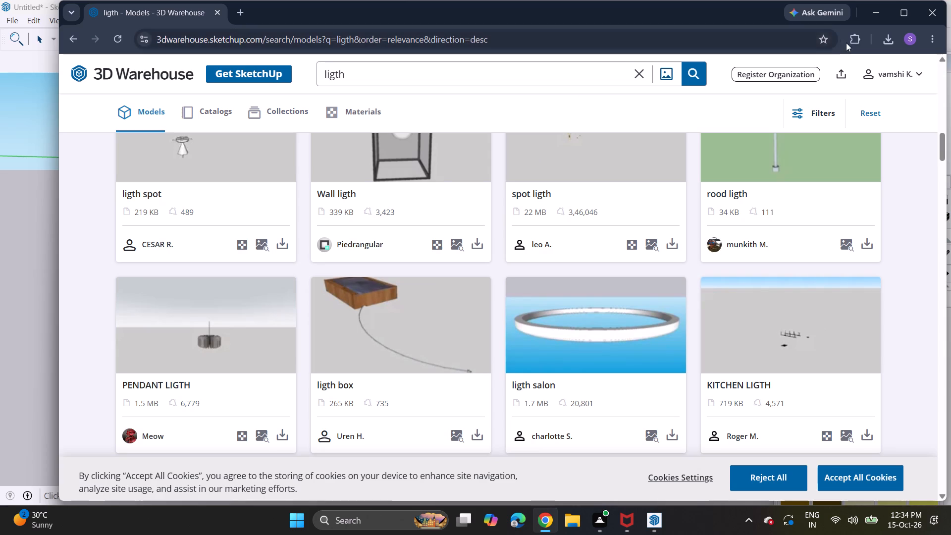
Switch to SketchUp and group the loose golden lamp bowl together with its cone.
left_click(878, 15)
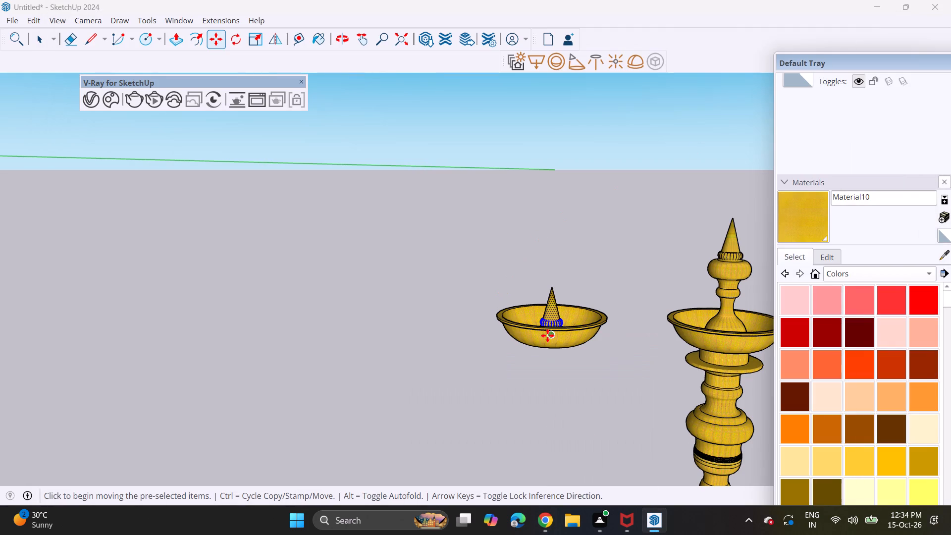
key("space")
left_click_drag(445, 244, 492, 327)
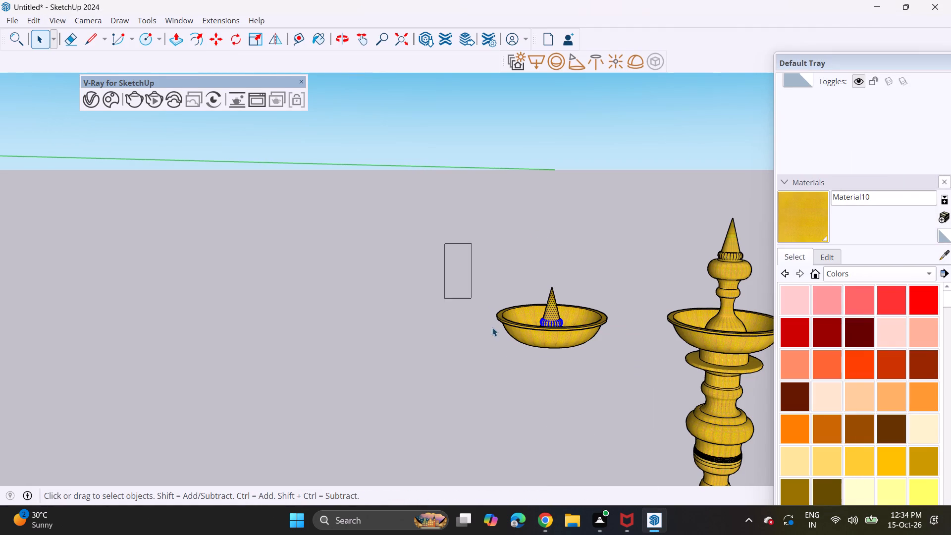
left_click_drag(492, 327, 619, 384)
right_click(570, 321)
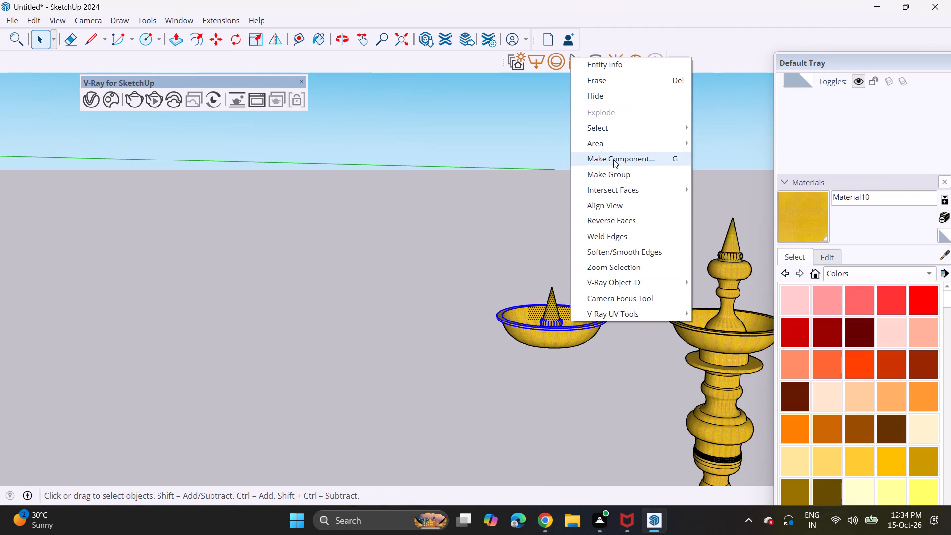
left_click(612, 178)
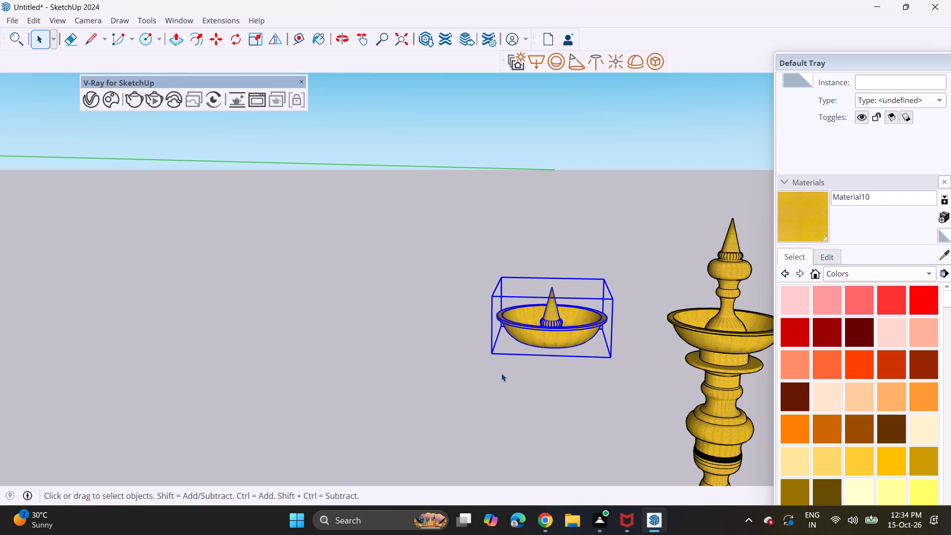
Move the grouped bowl lamp into the pooja room, onto the altar's upper step between the left plant and the left Deepam lamp.
key("m")
left_click(614, 355)
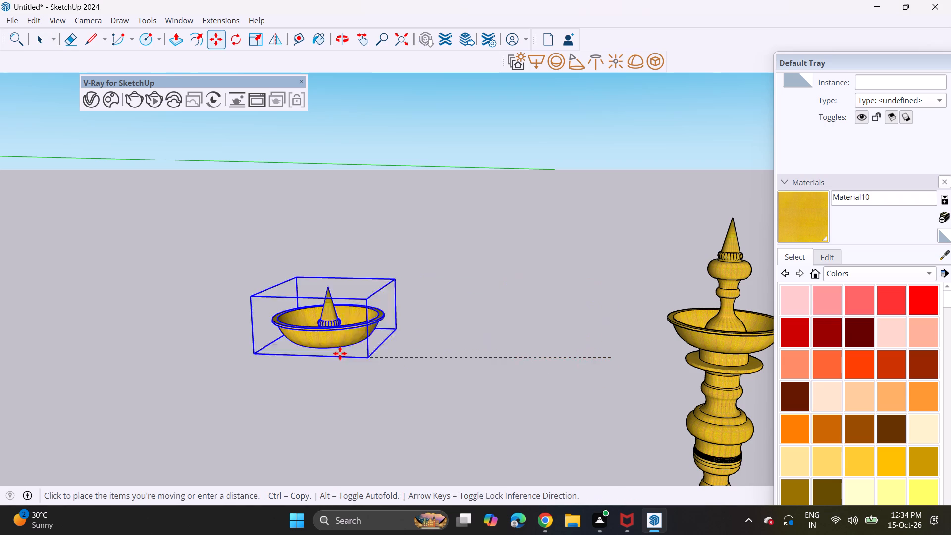
scroll(332, 352, "down", 20)
scroll(332, 352, "down", 16)
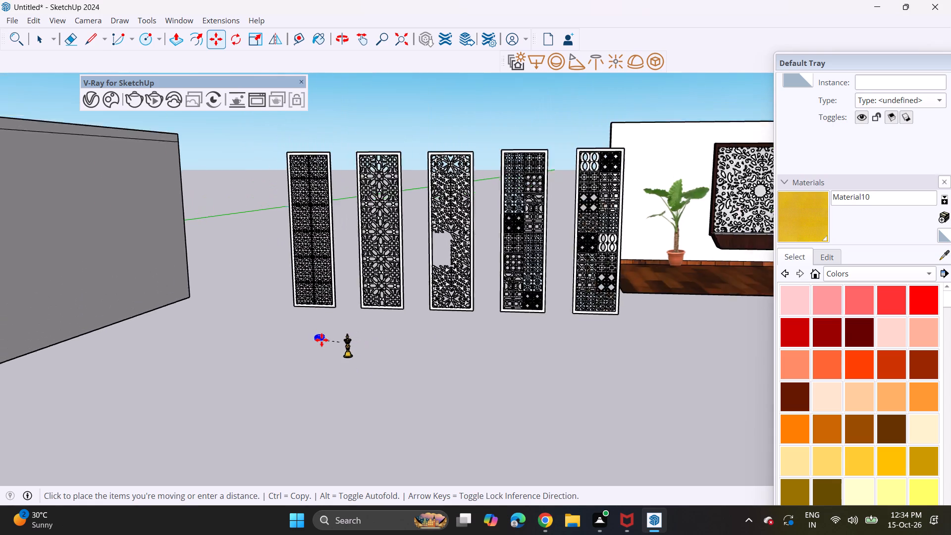
middle_click_drag(203, 314, 548, 297, "shift")
scroll(423, 261, "up", 6)
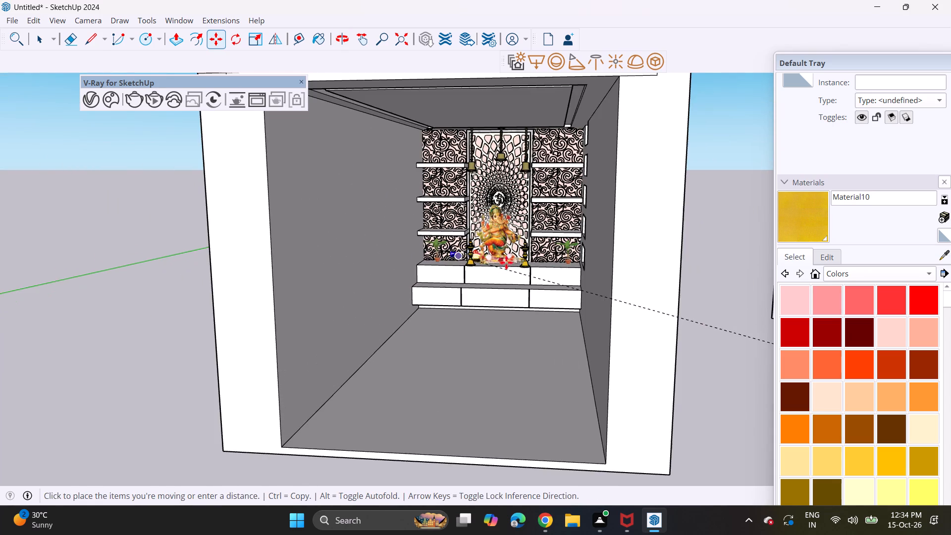
scroll(498, 264, "up", 6)
scroll(453, 288, "up", 13)
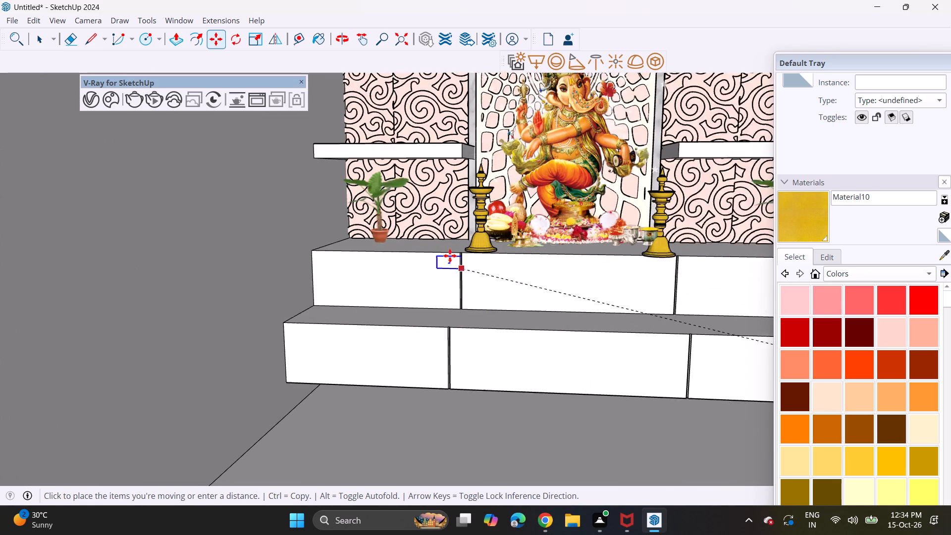
scroll(450, 256, "up", 2)
left_click(447, 251)
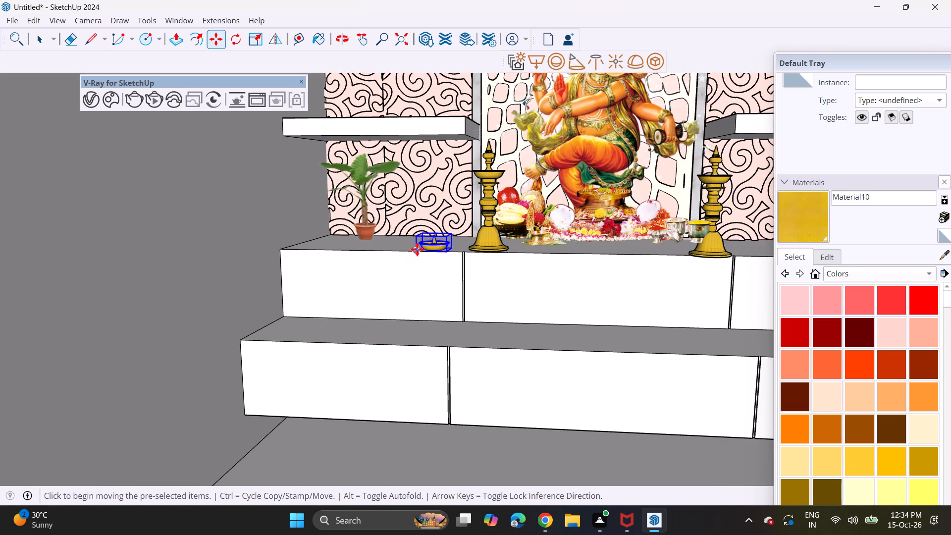
Copy the bowl lamp along the altar's upper step to the outer side of the right Deepam lamp.
left_click(417, 249)
middle_click_drag(548, 247, 373, 253, "shift")
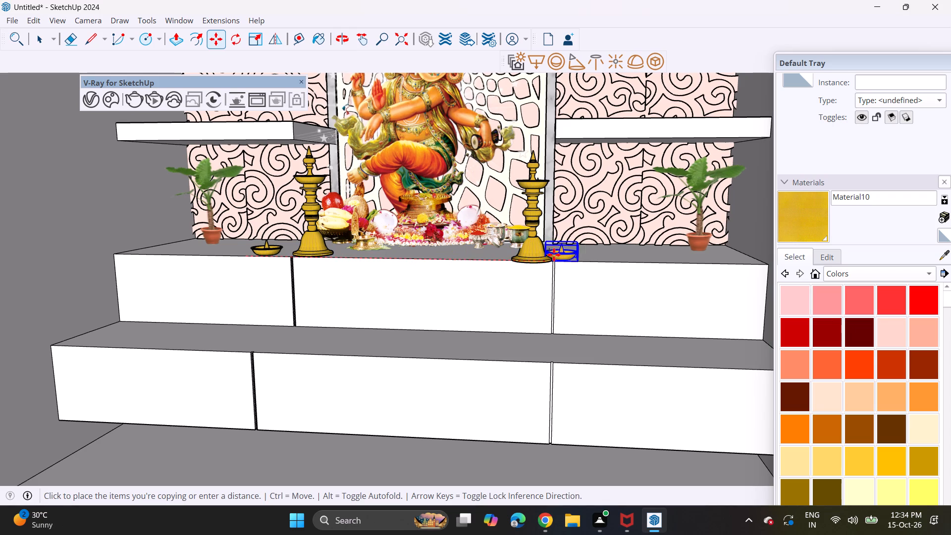
left_click(564, 256)
Move the right Deepam lamp slightly back and outward on the altar's upper step, beside its bowl lamp.
key("space")
left_click(531, 263)
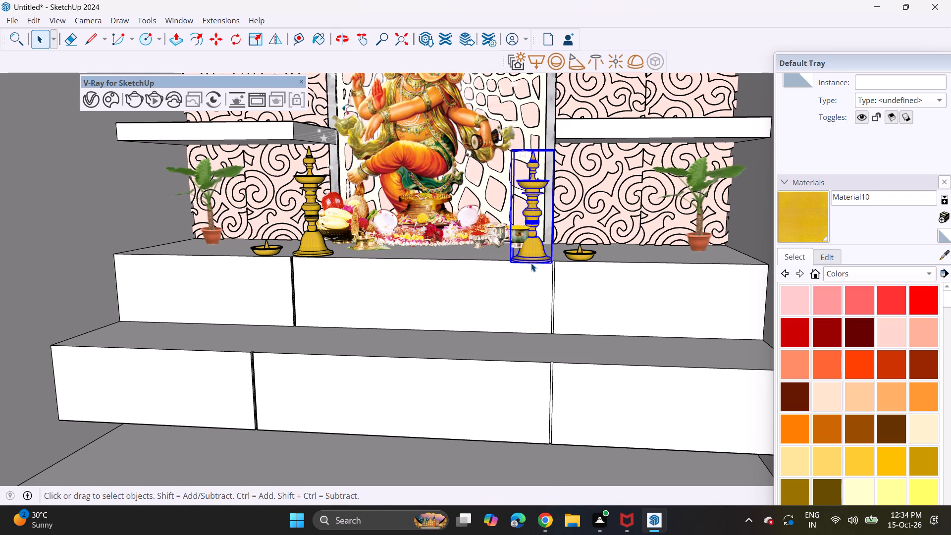
middle_click_drag(532, 260, 540, 292)
key("m")
left_click(543, 268)
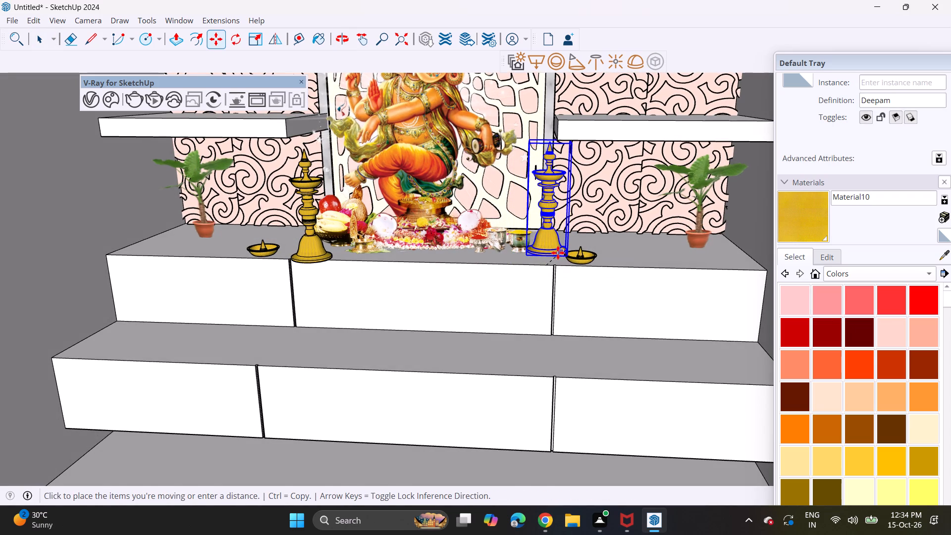
left_click(558, 253)
Move the left Deepam lamp slightly back and outward on the altar's upper step to match the right one.
key("space")
left_click(317, 250)
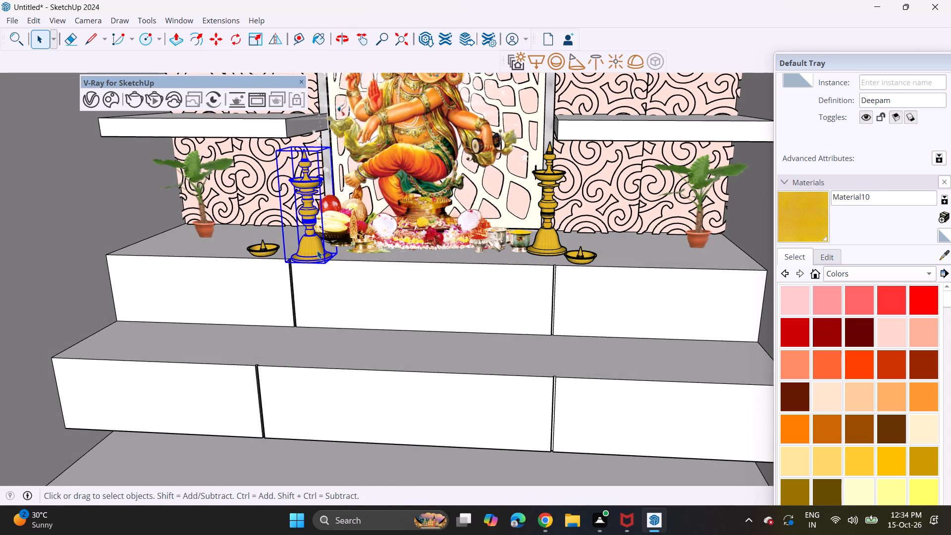
key("m")
left_click(314, 243)
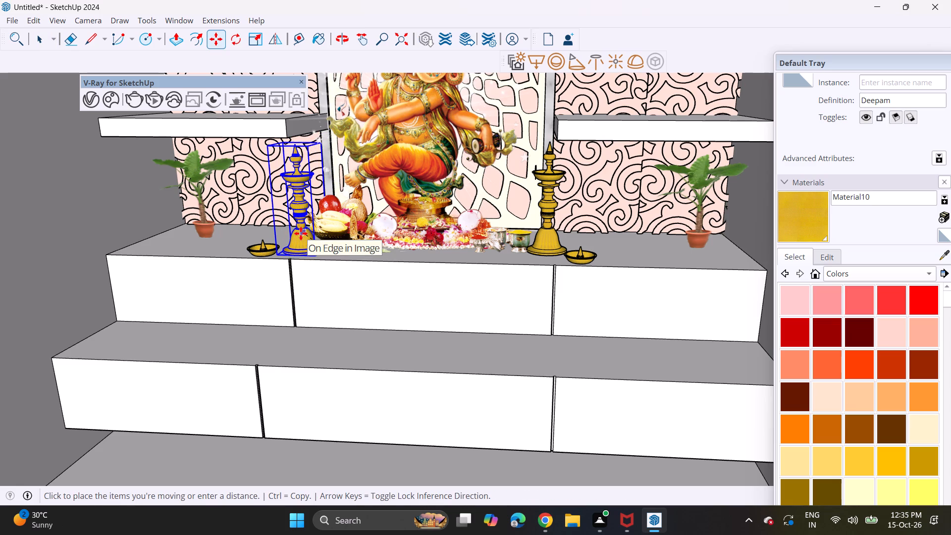
left_click(300, 228)
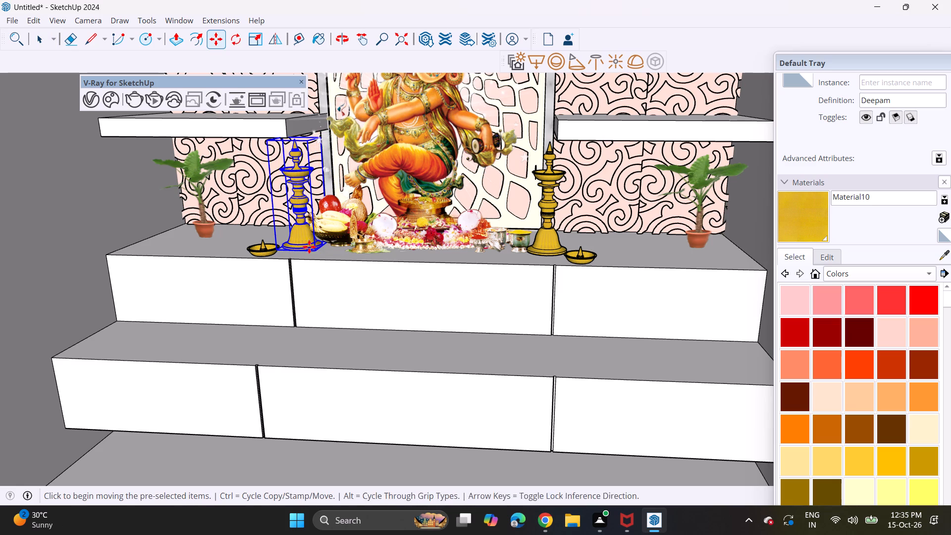
Copy the right bowl lamp from the altar onto the floor of the upper niche in the right side wall.
scroll(313, 260, "down", 4)
middle_click_drag(319, 268, 370, 256)
middle_click_drag(387, 262, 404, 265)
scroll(475, 241, "down", 4)
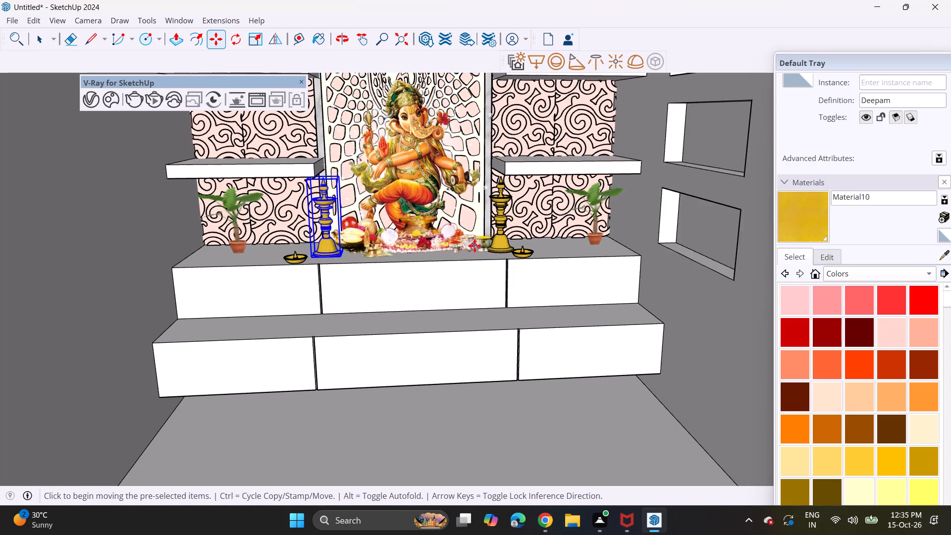
scroll(473, 265, "down", 4)
key("space")
left_click(516, 258)
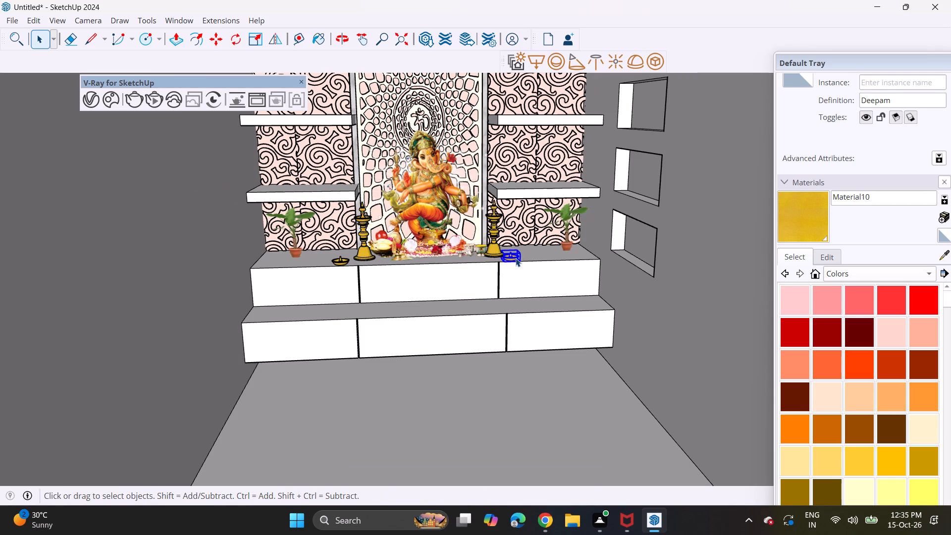
key("m")
left_click(500, 260)
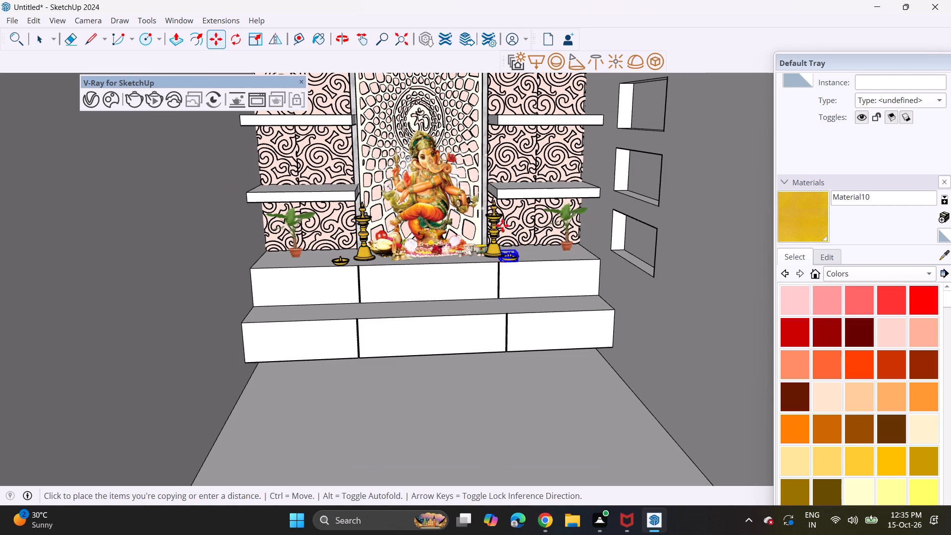
middle_click_drag(502, 215, 417, 372, "shift")
middle_click_drag(475, 262, 448, 56, "shift")
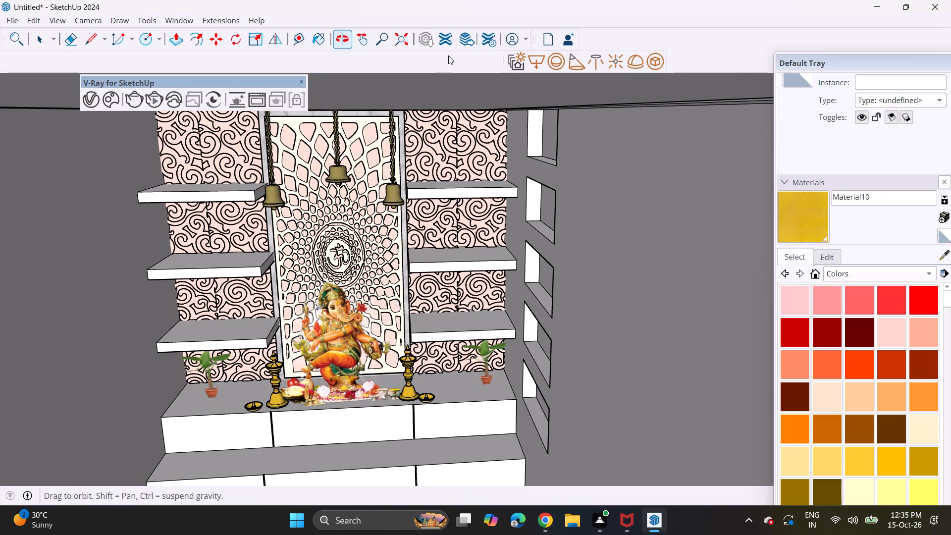
scroll(500, 168, "up", 4)
scroll(571, 165, "up", 3)
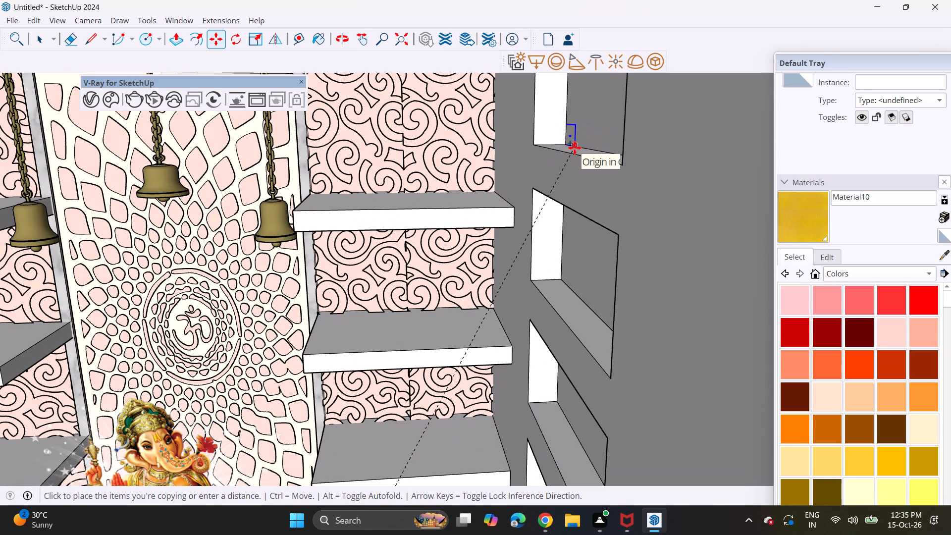
left_click(574, 154)
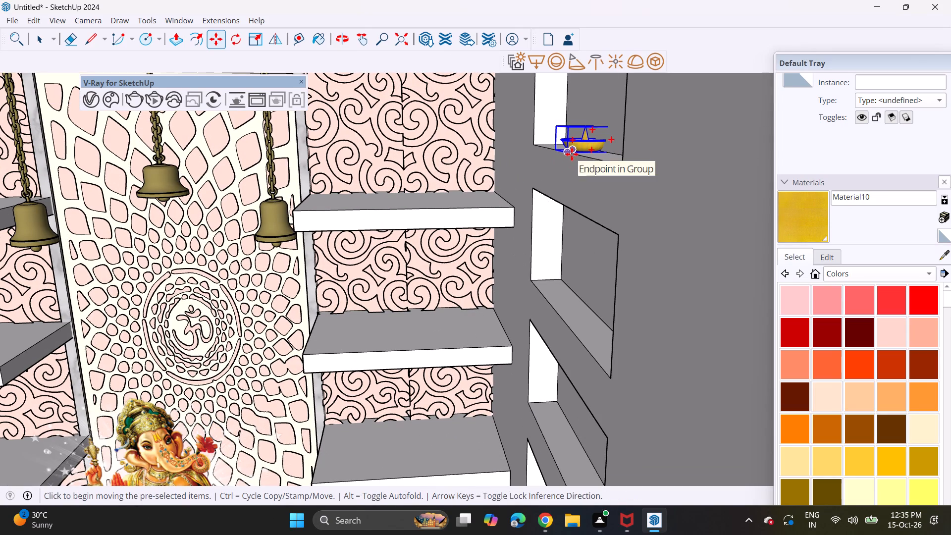
Copy the bowl lamp from the upper niche straight down into the niche directly below it.
left_click(572, 154)
middle_click_drag(575, 263, 560, 184, "shift")
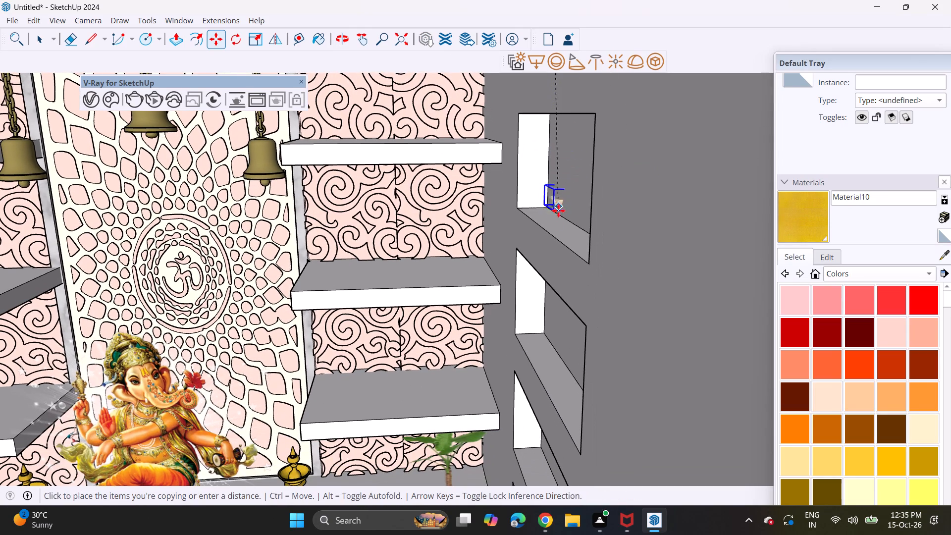
left_click(556, 229)
Copy the bowl lamp from the right side wall's second niche down into the third and adjust its position on the niche floor.
left_click(548, 229)
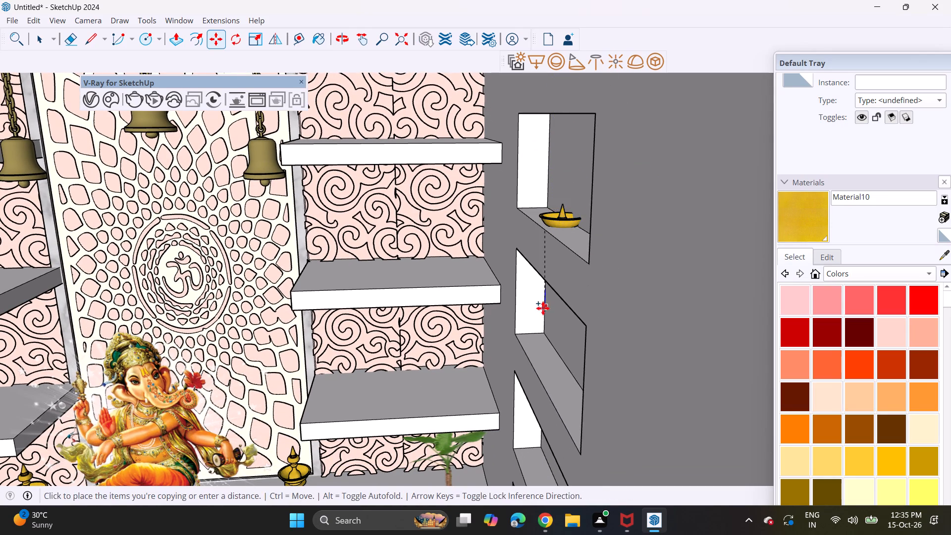
middle_click_drag(542, 311, 541, 213, "shift")
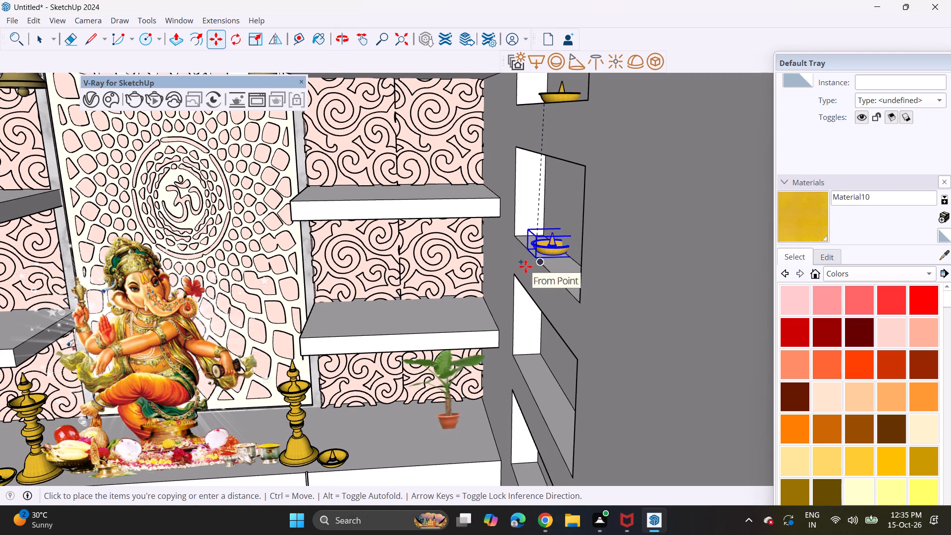
left_click(521, 269)
left_click(563, 263)
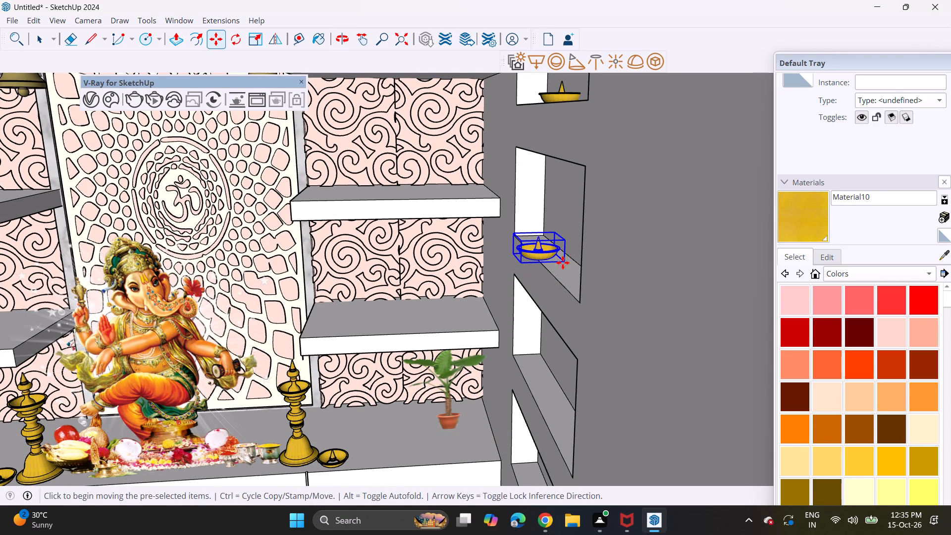
left_click(570, 258)
left_click(575, 264)
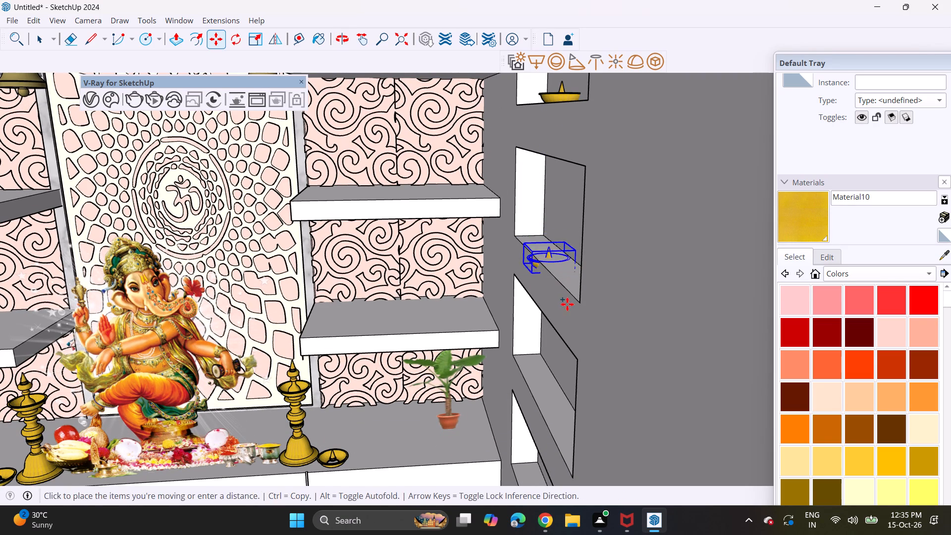
Copy the bowl lamp from the third niche down into the fourth and fifth niches of the right side wall.
middle_click_drag(567, 305, 564, 186, "shift")
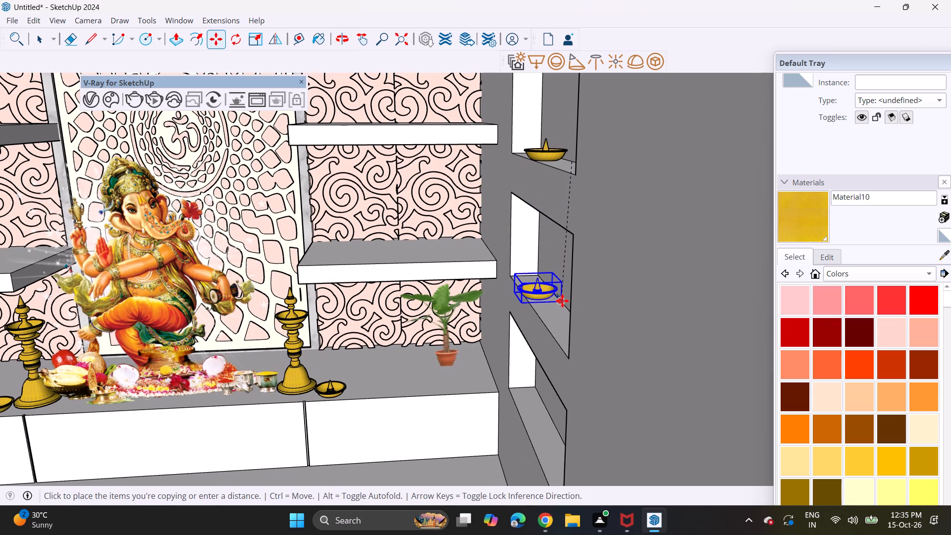
left_click(564, 305)
left_click(572, 309)
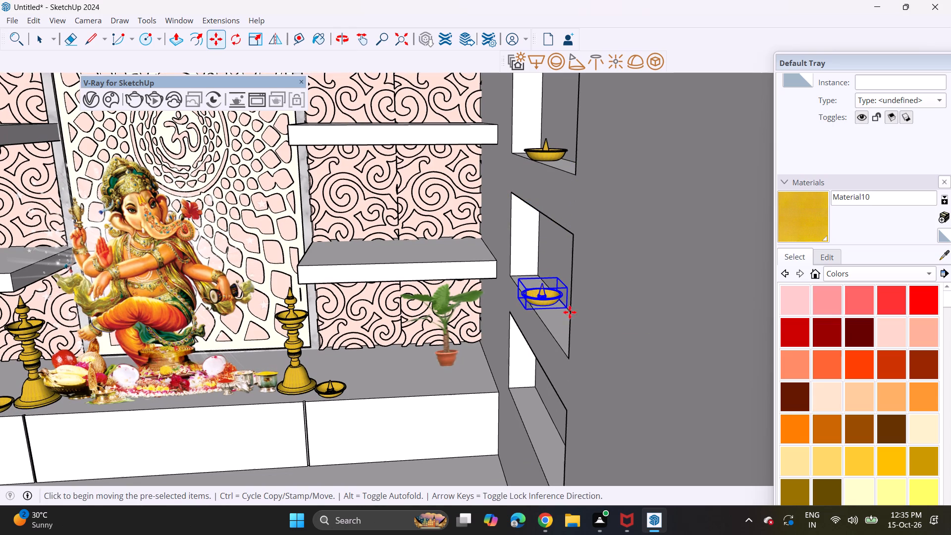
middle_click_drag(566, 314, 565, 228, "shift")
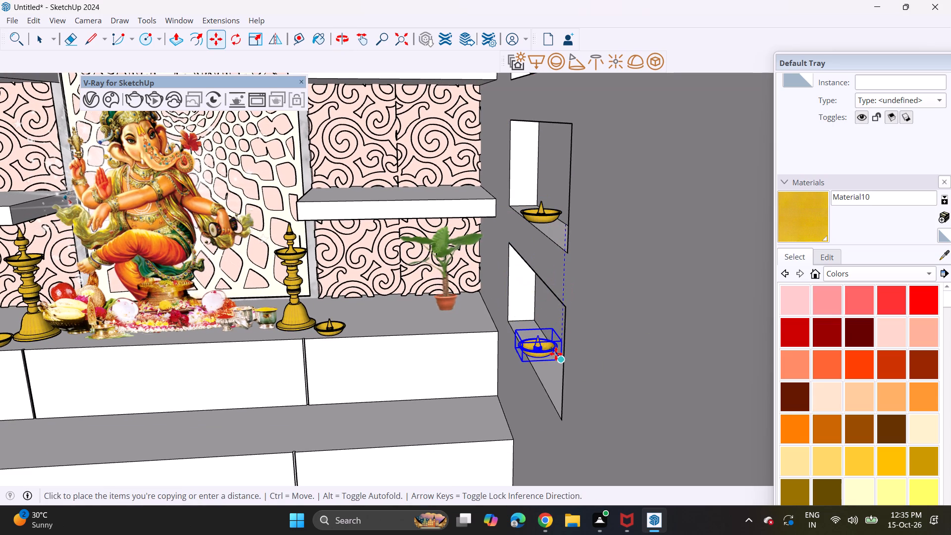
left_click(556, 354)
Delete the bowl lamps in the top and second niches of the right side wall.
scroll(523, 258, "down", 4)
middle_click_drag(517, 201, 520, 219, "shift")
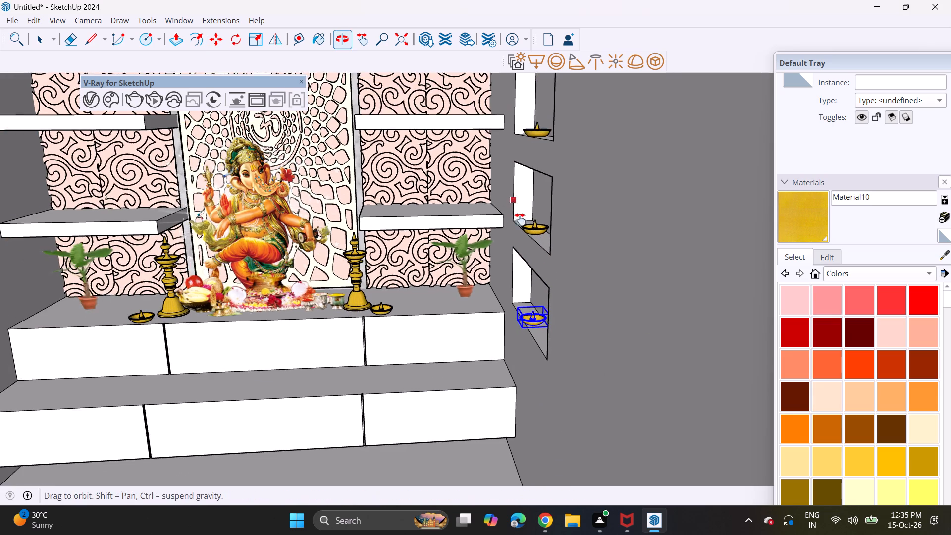
middle_click_drag(520, 219, 517, 321, "shift")
middle_click_drag(520, 254, 530, 280)
key("space")
left_click(556, 187)
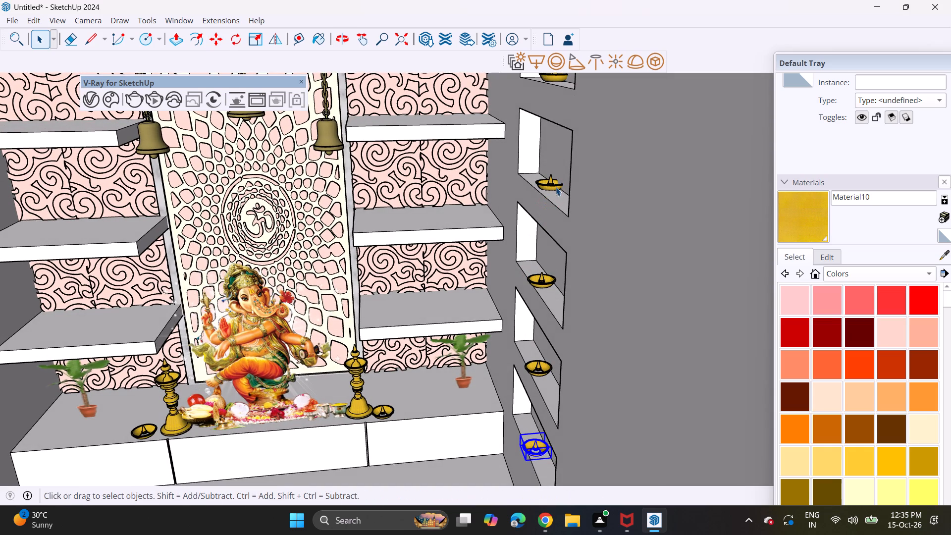
key("Delete")
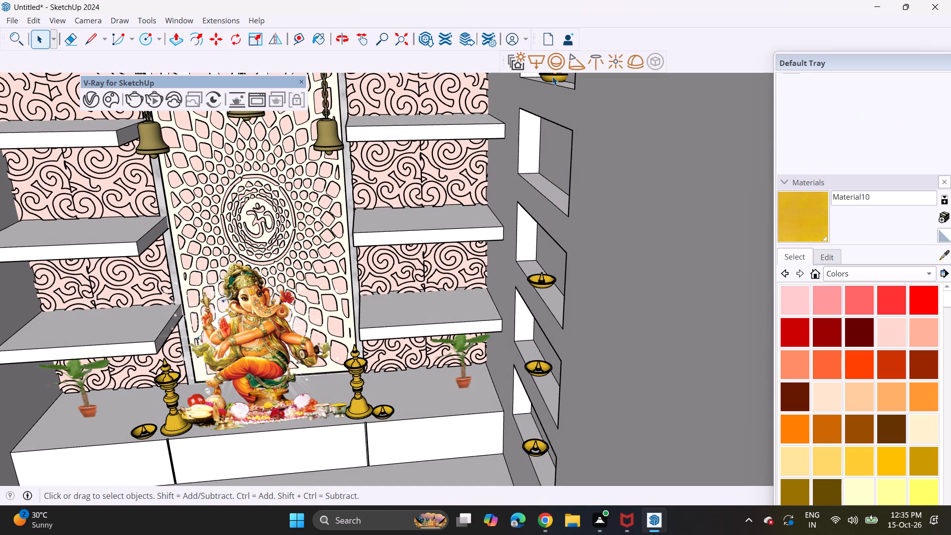
left_click(552, 76)
key("Delete")
Copy the third niche's bowl lamp straight up onto the floor of the second niche in the right side wall.
left_click(541, 273)
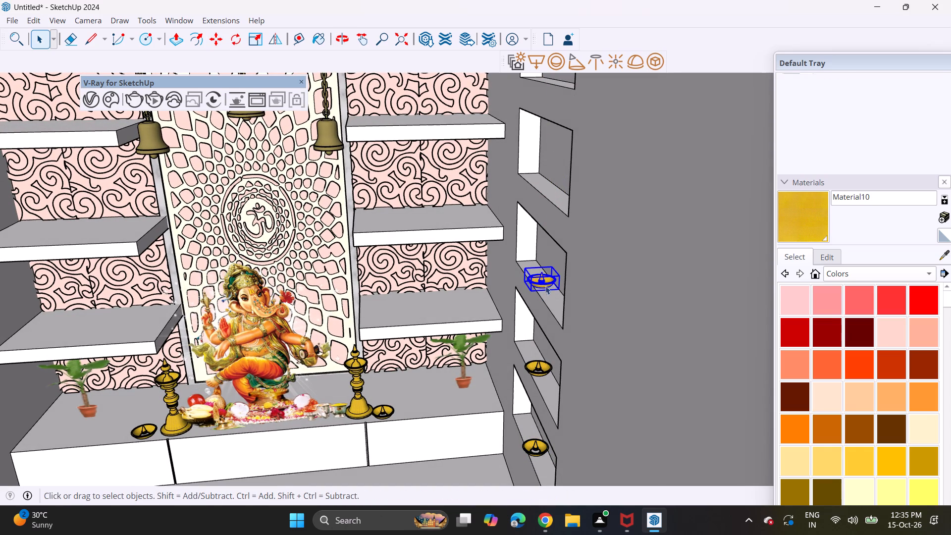
key("m")
left_click(557, 289)
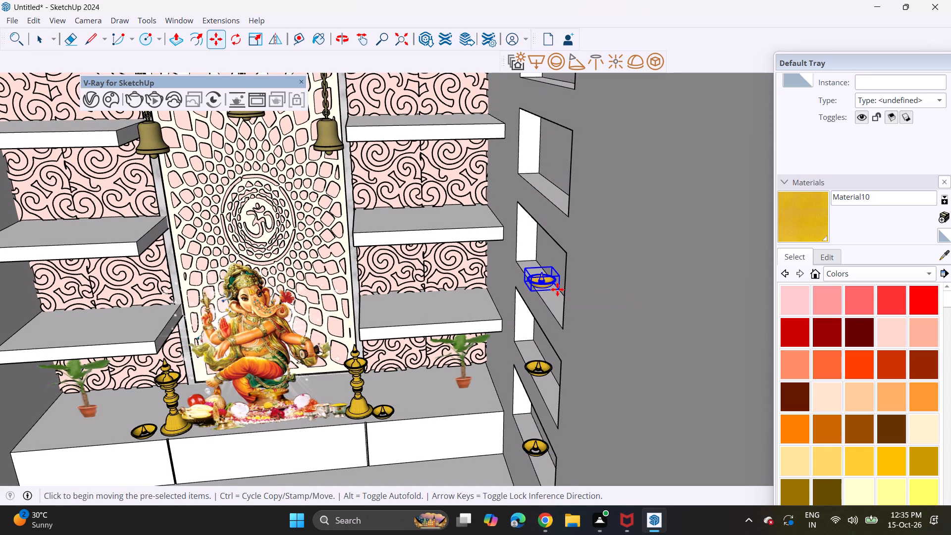
middle_click_drag(568, 159, 552, 214, "shift")
middle_click_drag(551, 219, 551, 47, "shift")
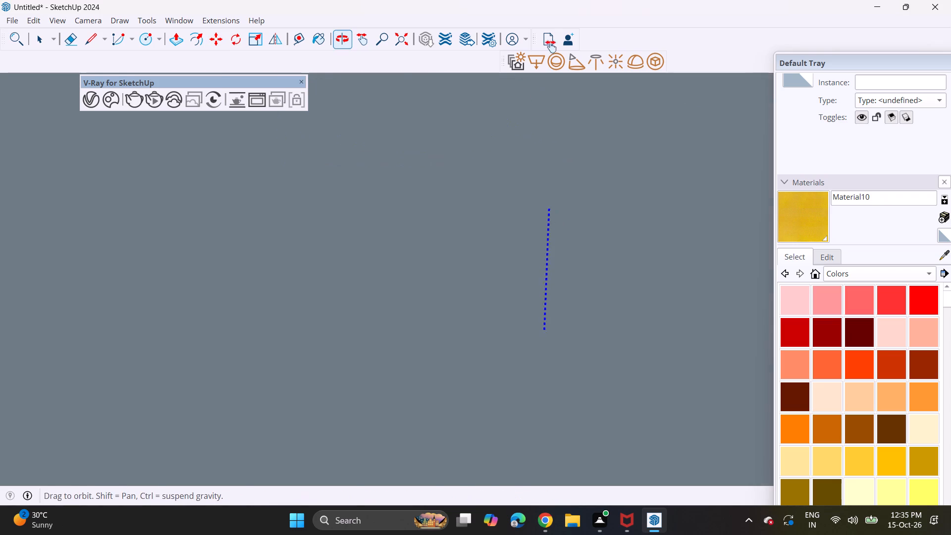
middle_click_drag(551, 47, 551, 36, "shift")
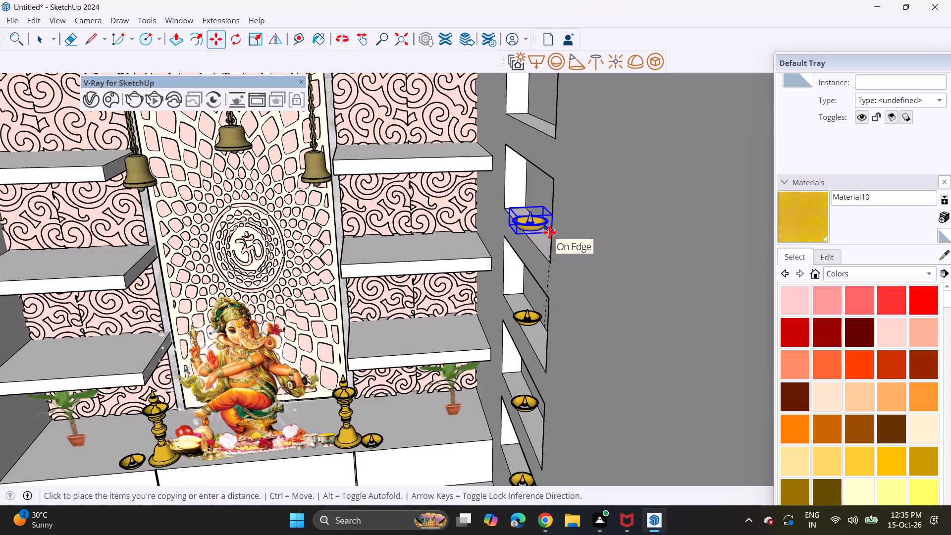
middle_click_drag(549, 232, 589, 222)
scroll(549, 232, "up", 1)
left_click(568, 224)
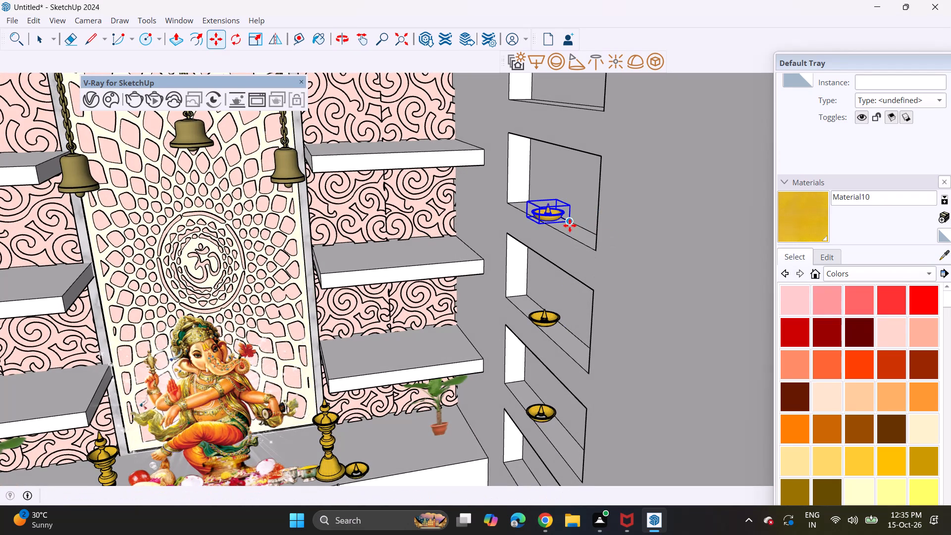
Copy the bowl lamp from the second niche straight up into the top niche of the right side wall.
left_click(571, 224)
middle_click_drag(562, 162, 548, 220)
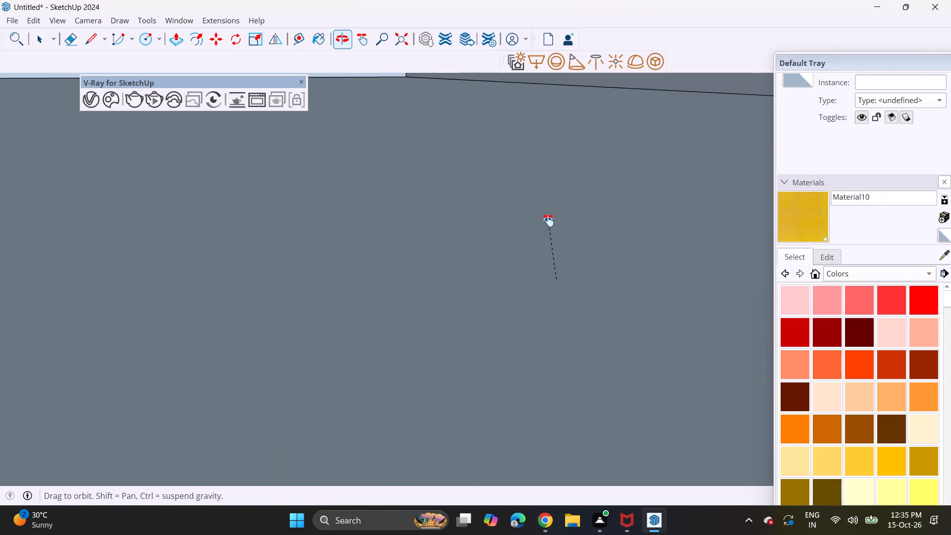
middle_click_drag(548, 220, 547, 143)
middle_click_drag(550, 100, 549, 137, "shift")
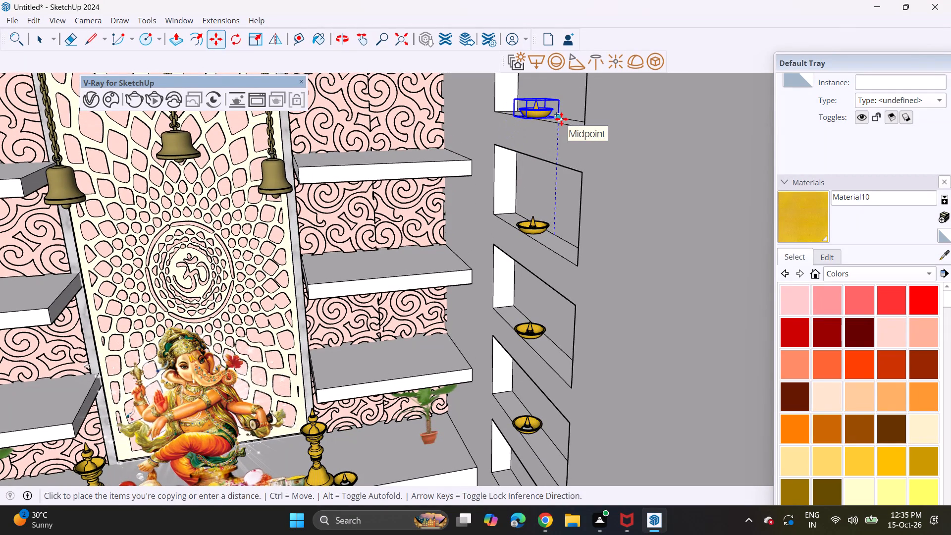
left_click(561, 119)
Clear the selection and examine the altar wall and the right-side niches from the front of the pooja room.
scroll(542, 197, "down", 4)
middle_click_drag(546, 236, 478, 162)
scroll(478, 162, "down", 4)
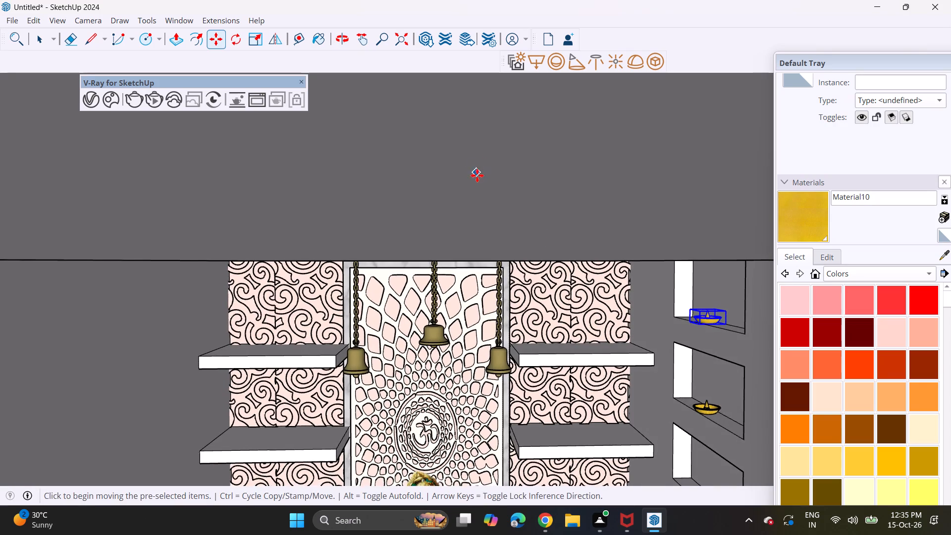
scroll(477, 175, "down", 20)
scroll(477, 175, "down", 14)
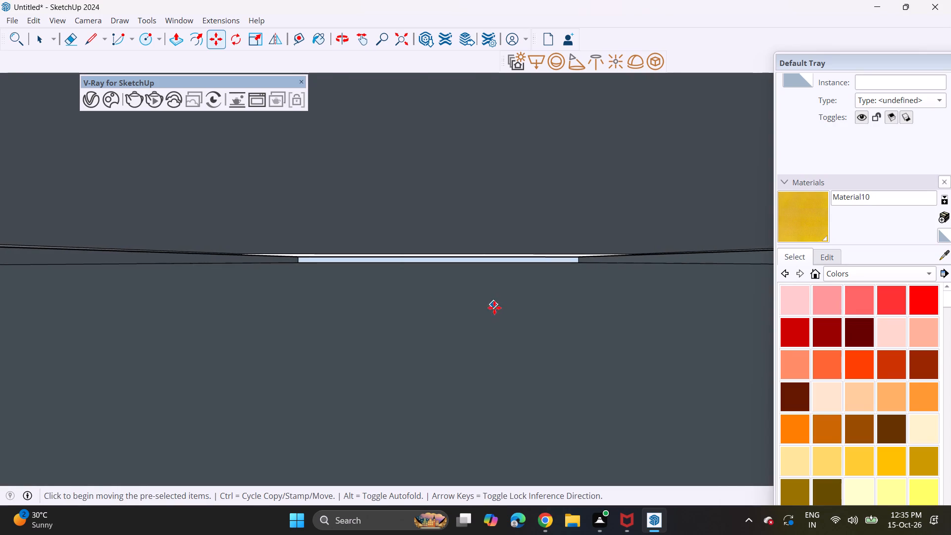
scroll(494, 308, "down", 9)
middle_click_drag(493, 322, 437, 118, "shift")
scroll(455, 286, "down", 5)
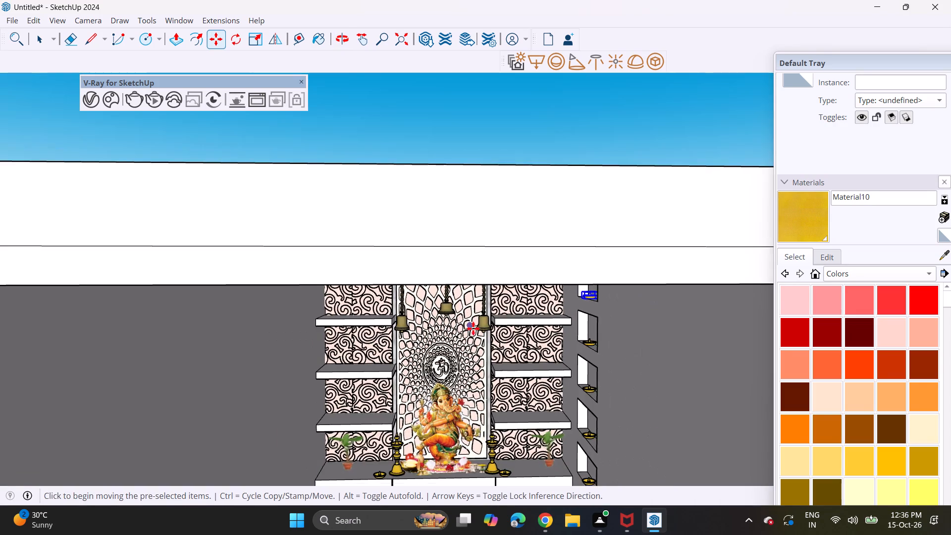
middle_click_drag(473, 328, 440, 211, "shift")
middle_click(447, 252)
scroll(450, 253, "up", 1, "shift")
scroll(450, 253, "down", 7)
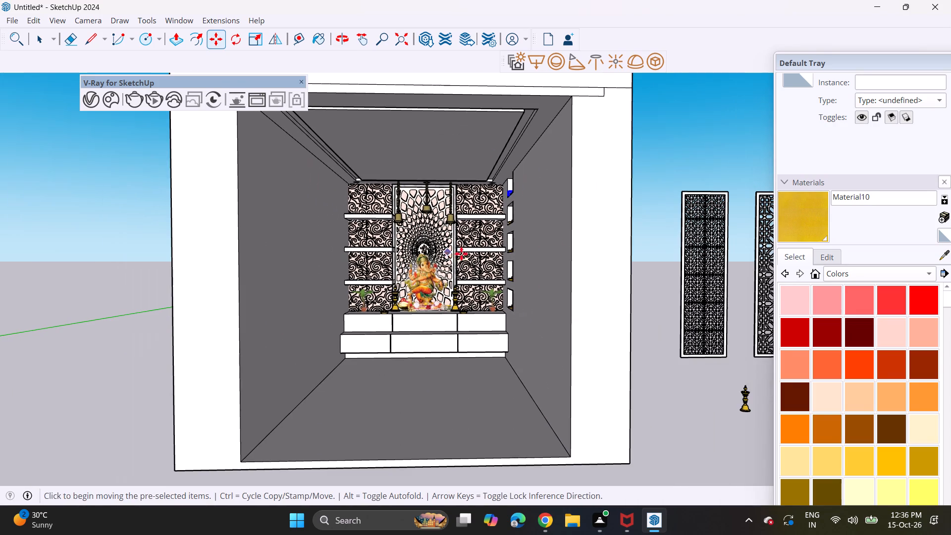
key("space")
left_click(659, 174)
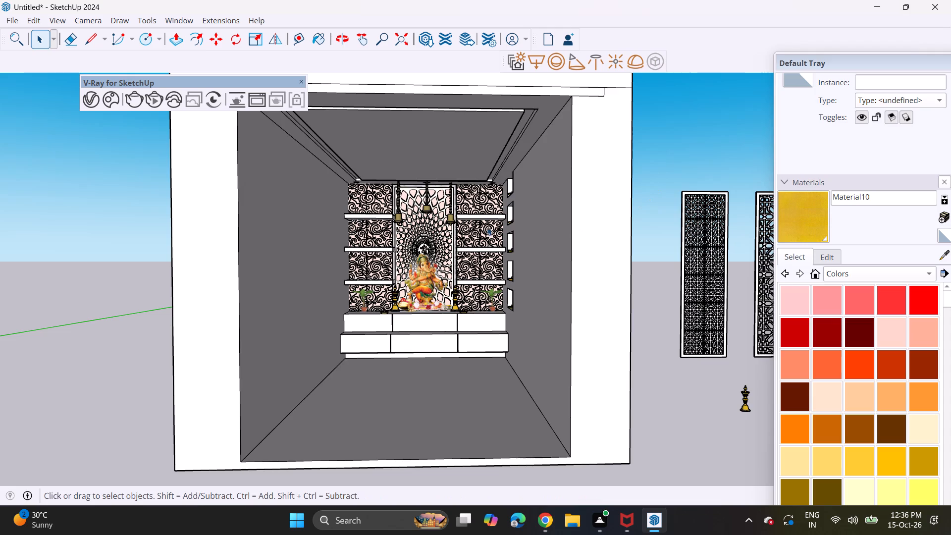
middle_click_drag(487, 227, 496, 254)
scroll(494, 255, "up", 4)
middle_click_drag(481, 262, 467, 256)
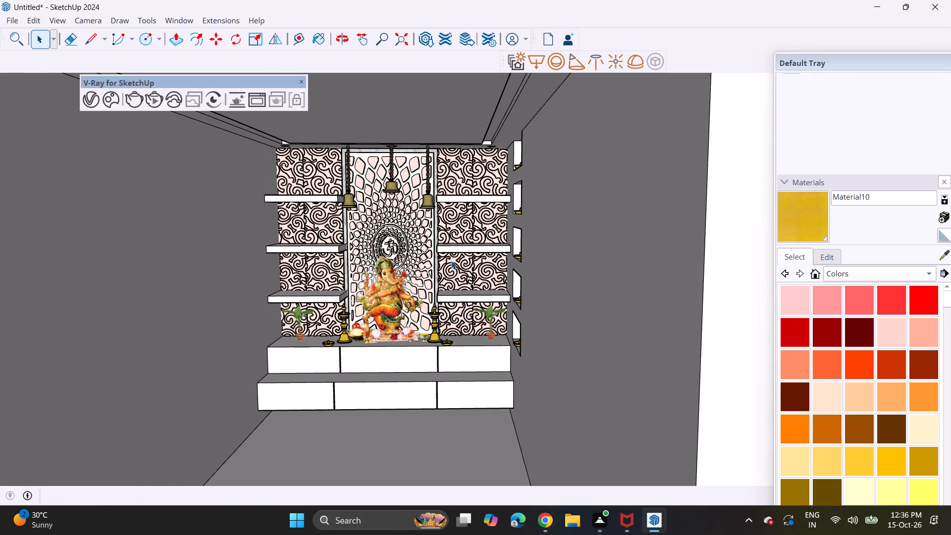
middle_click_drag(444, 265, 503, 252, "shift")
scroll(501, 243, "up", 1)
middle_click_drag(501, 243, 491, 240)
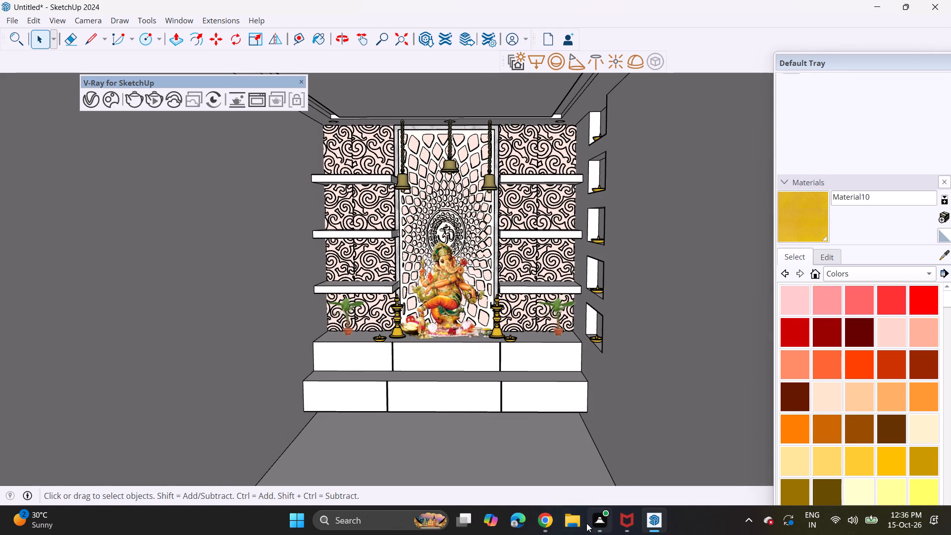
Switch to 3D Warehouse in Chrome and search the models for "wardrobe handle".
left_click(551, 520)
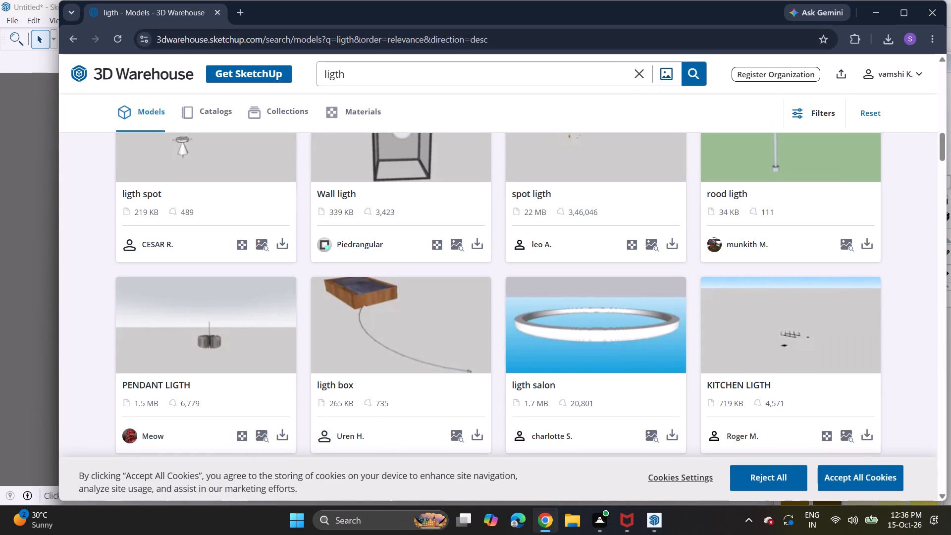
left_click(642, 76)
type("wa")
type("rdrobe")
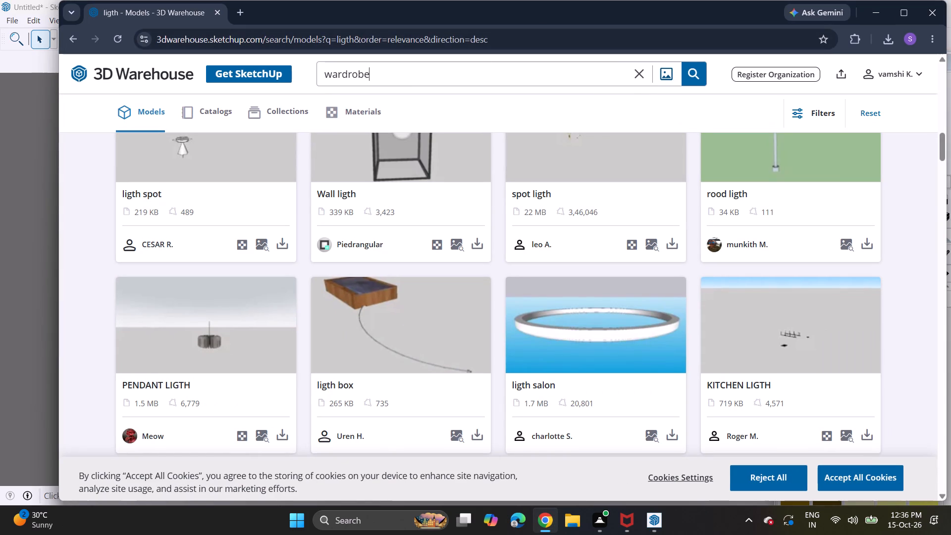
key("space")
type("han")
type("dle")
key("Return")
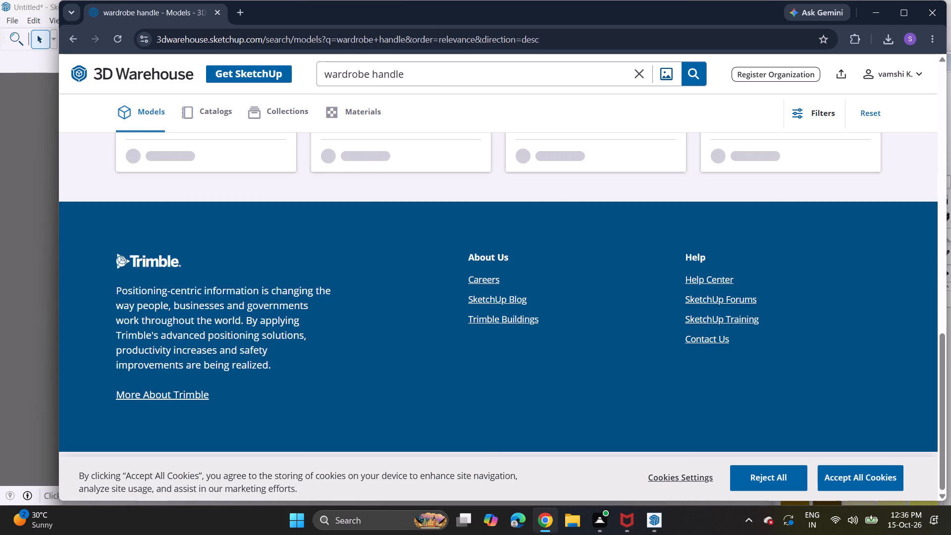
Browse the "wardrobe handle" model results for a handle suited to the pooja room drawer fronts.
scroll(459, 182, "up", 3)
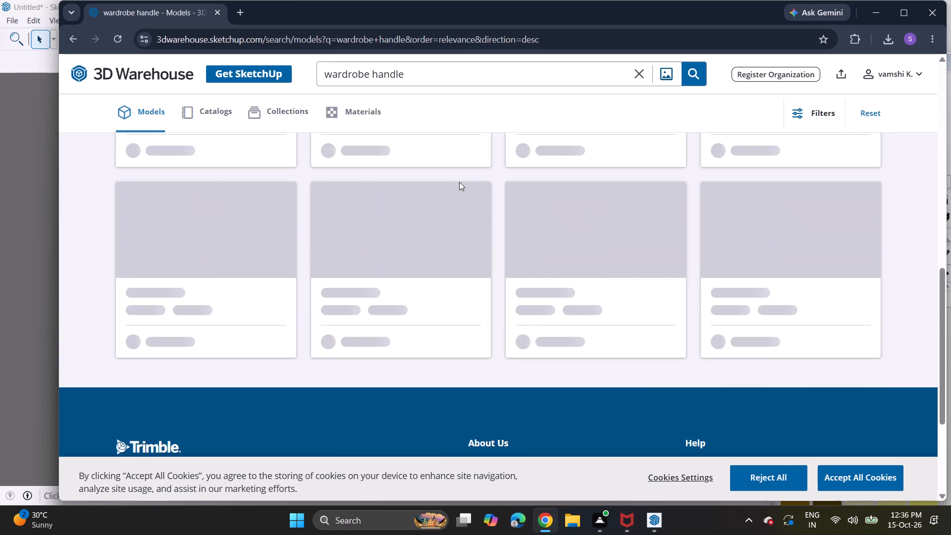
scroll(459, 182, "up", 8)
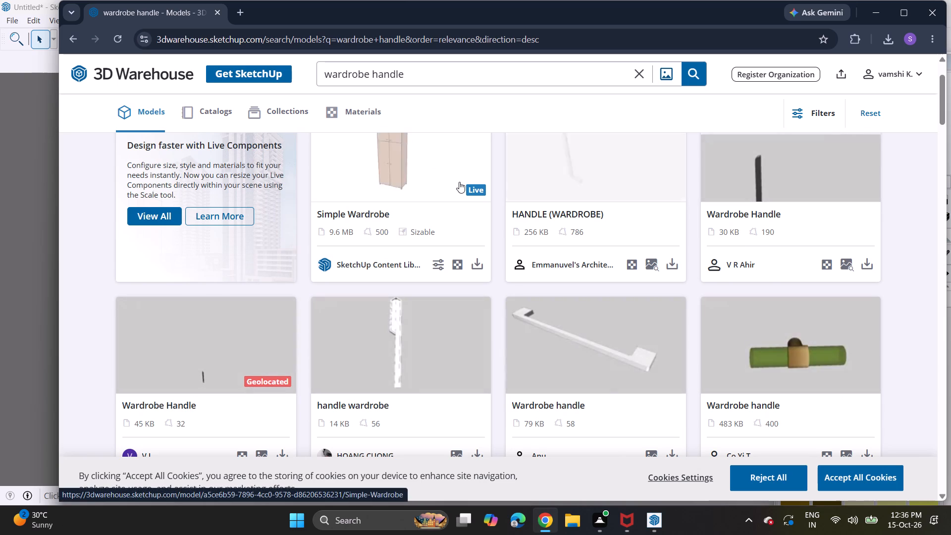
scroll(452, 243, "down", 6)
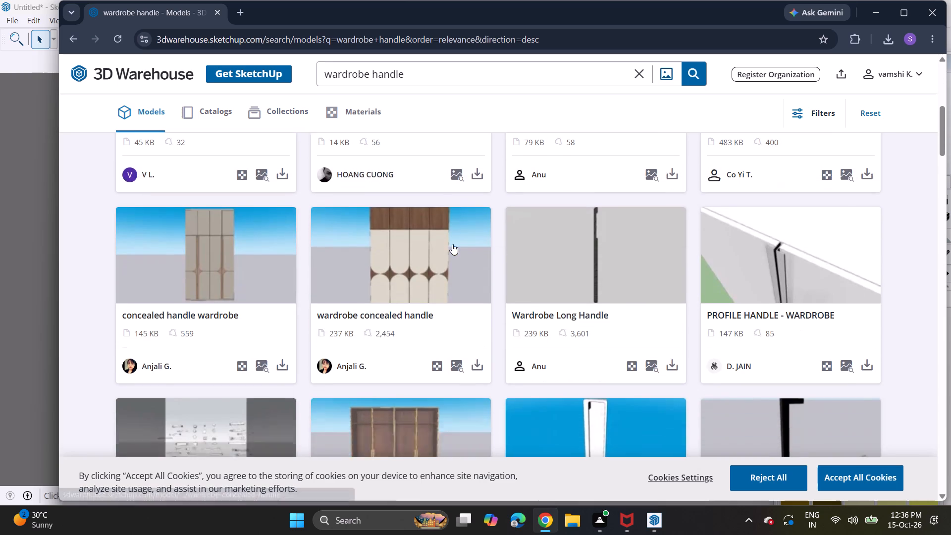
scroll(452, 244, "down", 2)
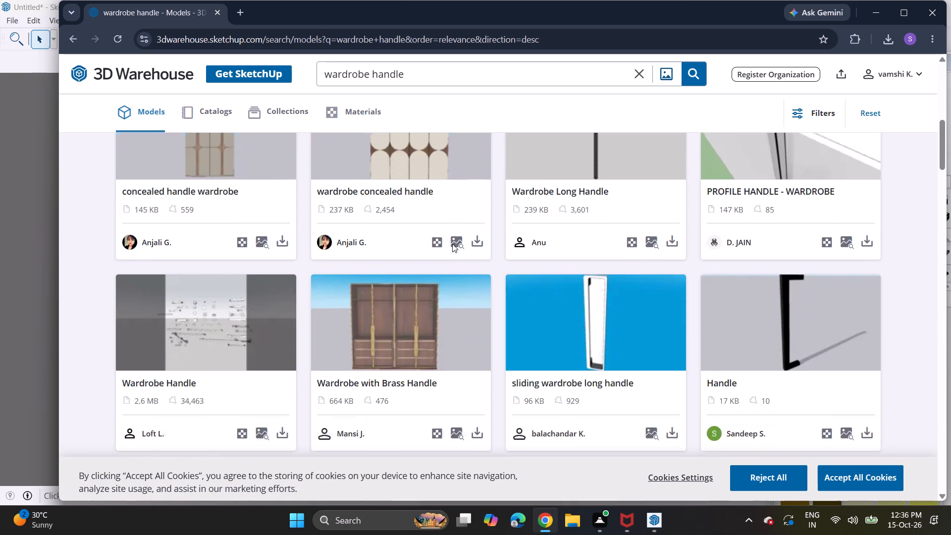
scroll(452, 244, "down", 5)
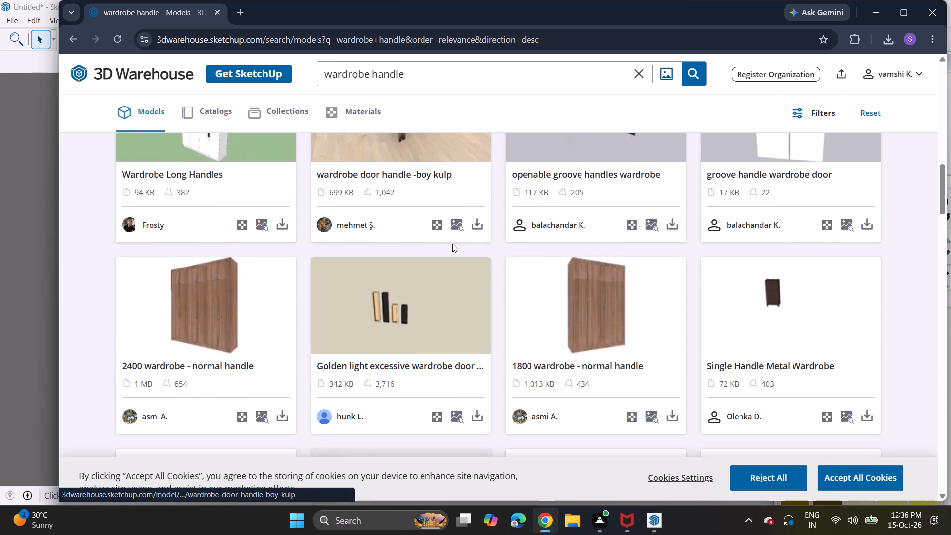
scroll(452, 244, "down", 15)
scroll(452, 244, "up", 3)
scroll(452, 244, "down", 3)
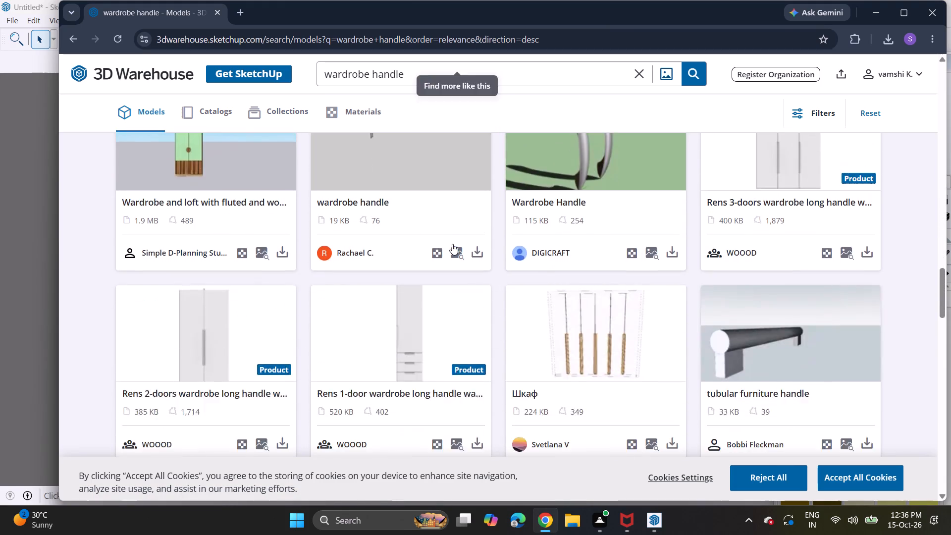
scroll(452, 244, "down", 9)
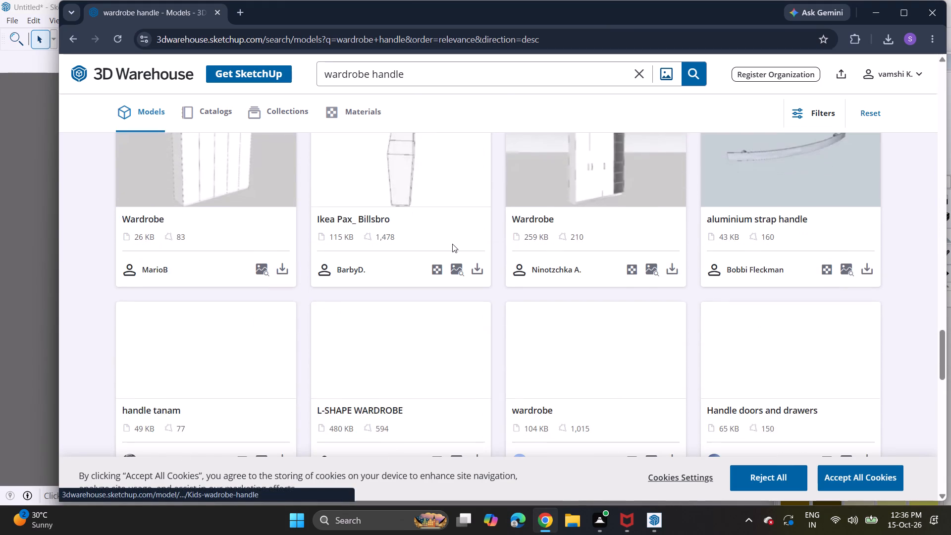
scroll(452, 244, "down", 6)
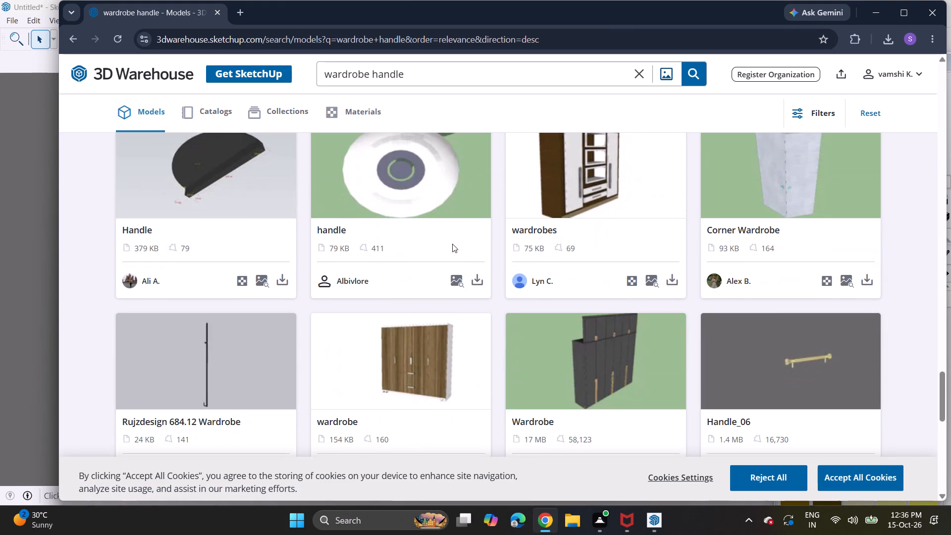
Download the round white 79 KB model titled "handle" as a SketchUp file.
left_click(479, 280)
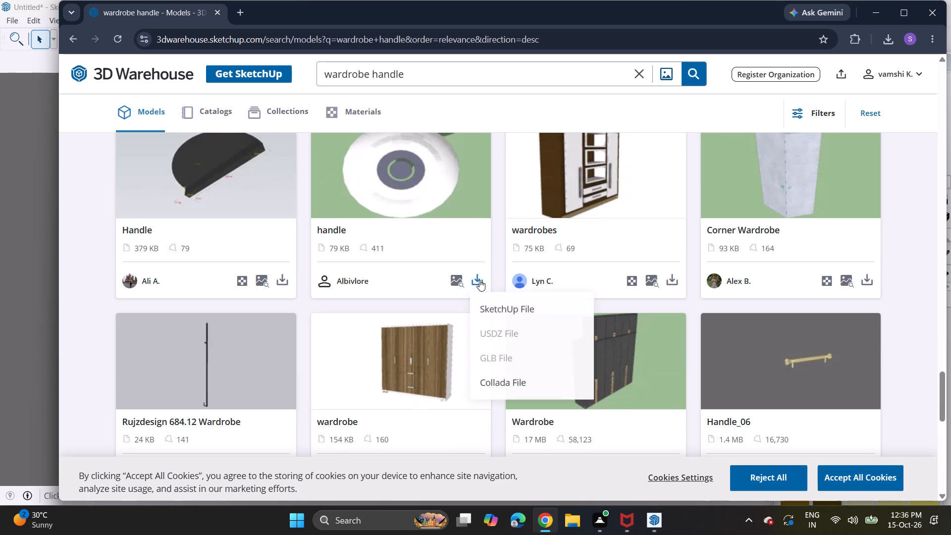
left_click(489, 315)
Examine the remaining "wardrobe handle" models for other suitable handles, loading more results each time the list ends.
scroll(489, 315, "down", 3)
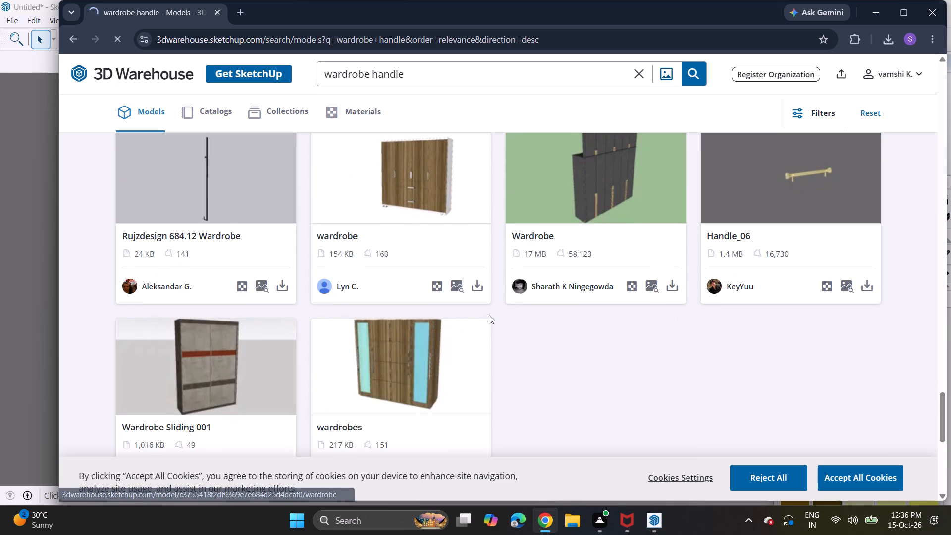
scroll(489, 315, "down", 2)
scroll(489, 315, "up", 2)
scroll(489, 315, "down", 4)
left_click(489, 315)
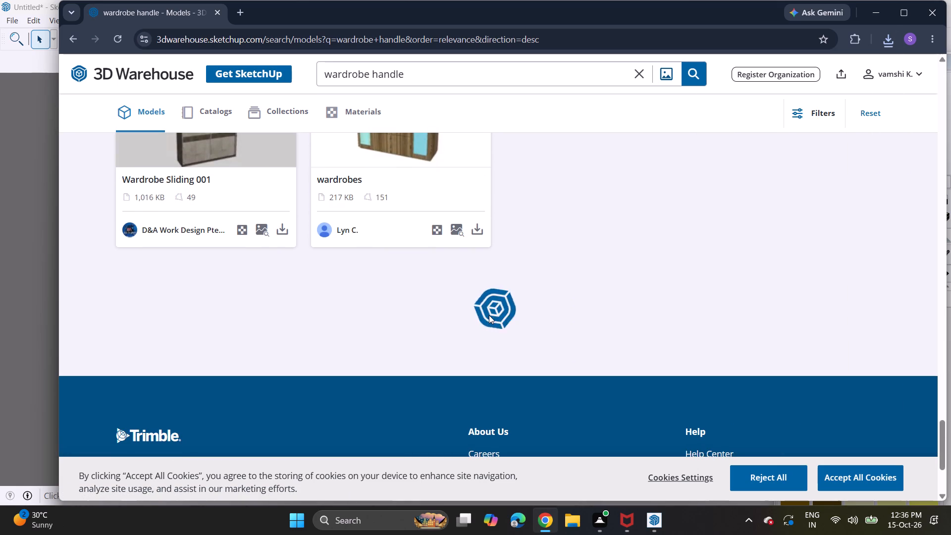
scroll(489, 315, "down", 2)
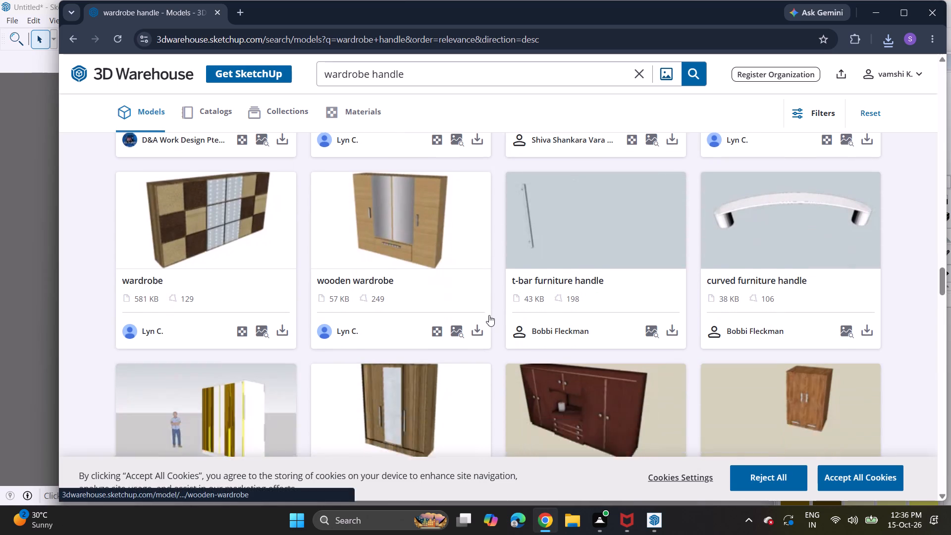
scroll(489, 315, "down", 2)
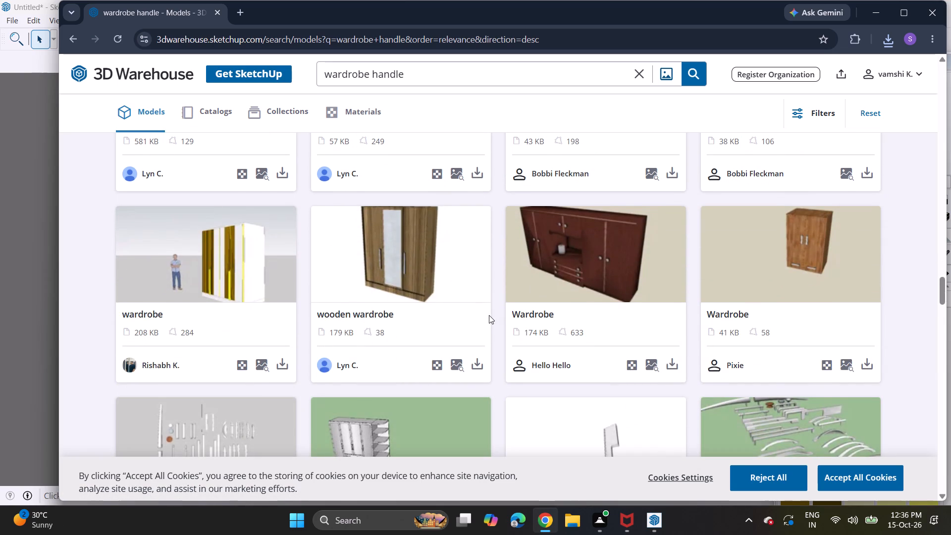
scroll(489, 315, "down", 6)
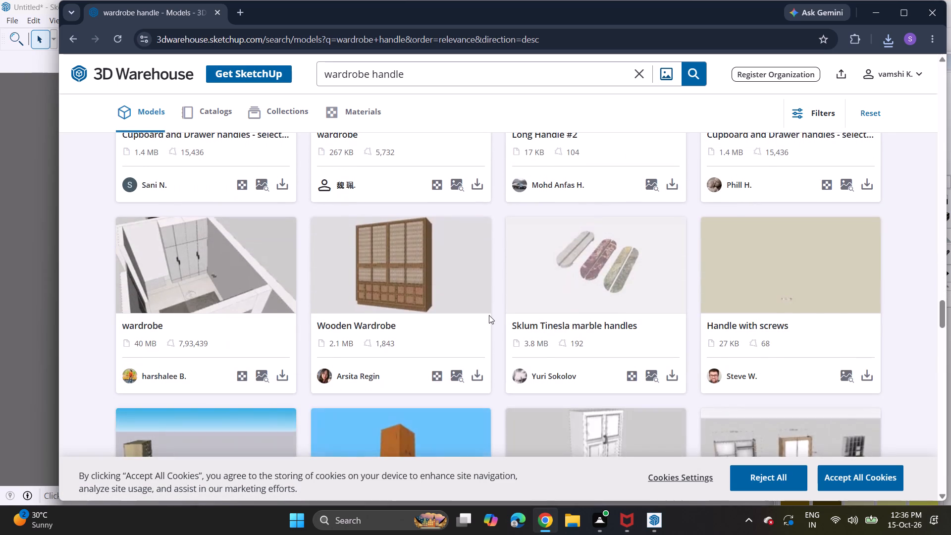
scroll(489, 315, "down", 7)
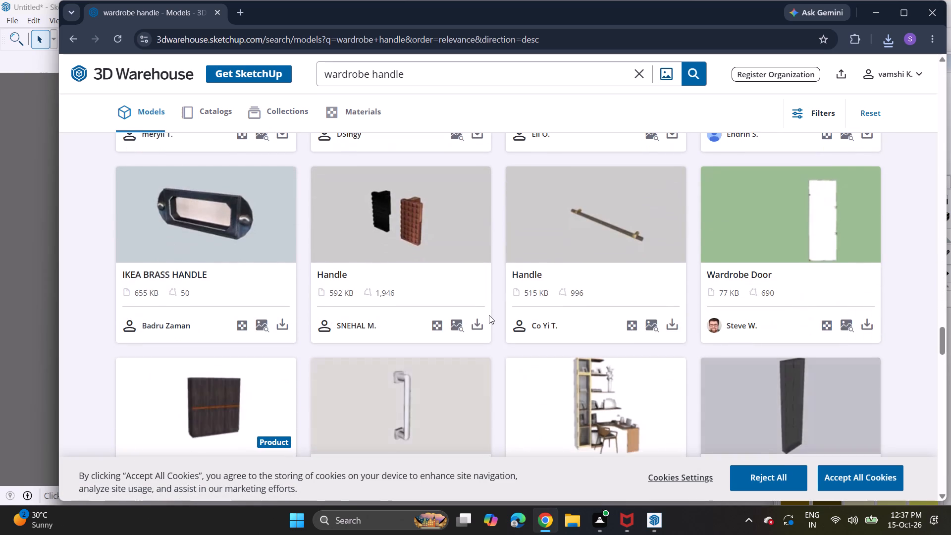
scroll(489, 315, "down", 9)
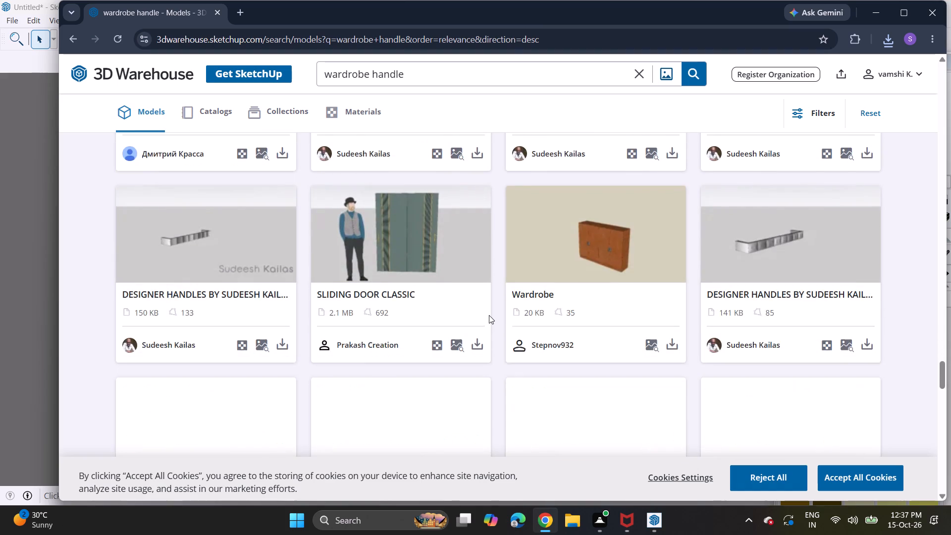
scroll(489, 315, "down", 4)
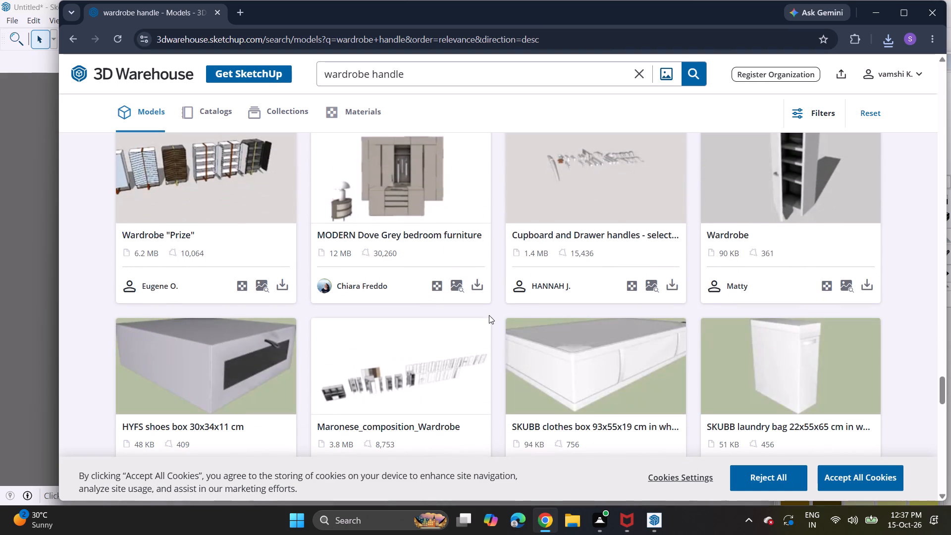
scroll(489, 315, "down", 10)
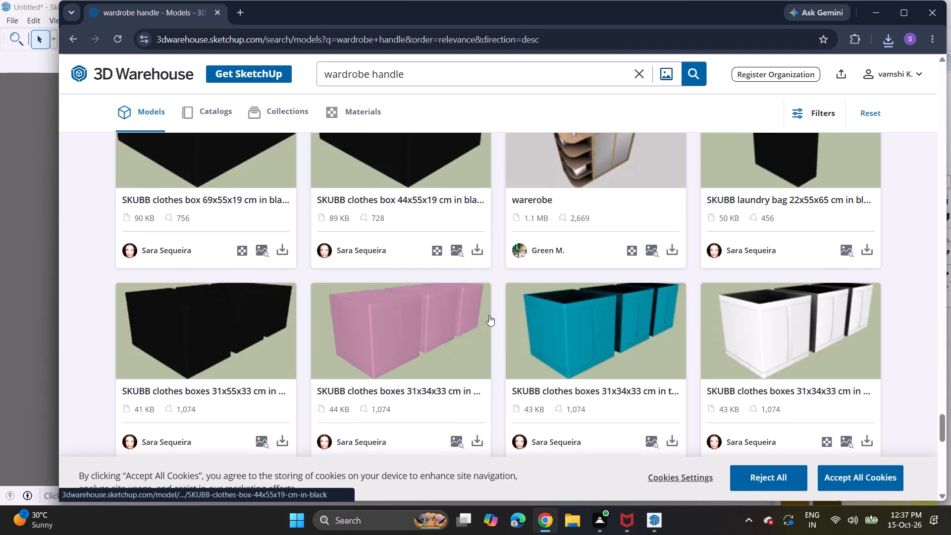
scroll(489, 315, "down", 8)
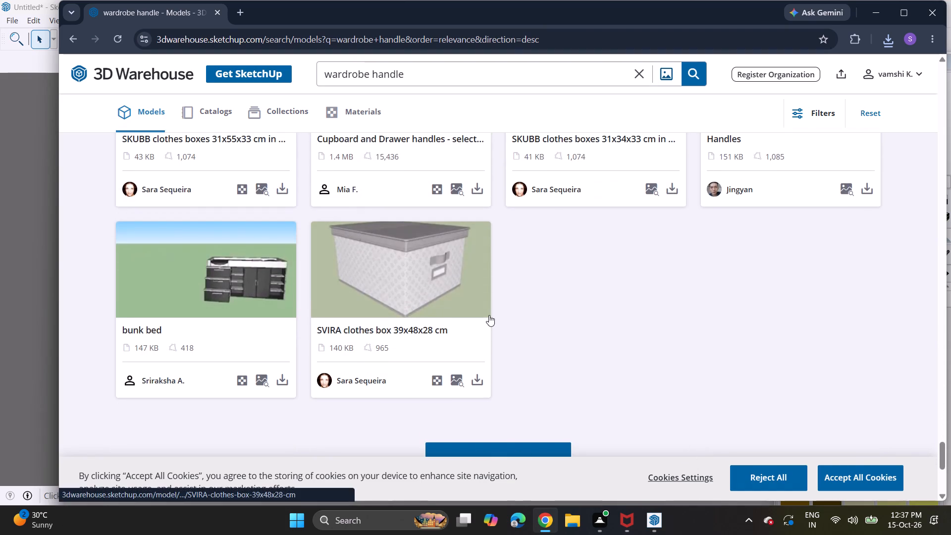
scroll(489, 315, "down", 1)
left_click(495, 338)
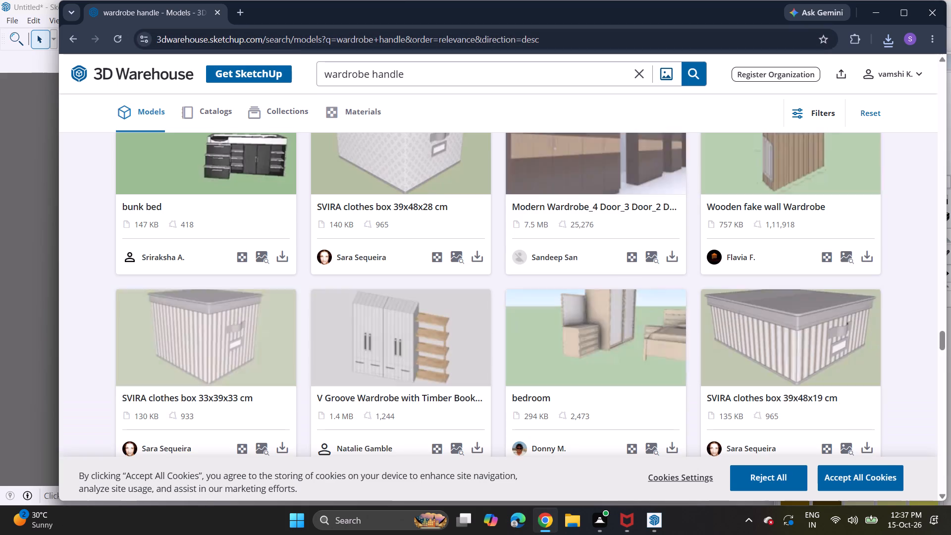
scroll(427, 254, "down", 4)
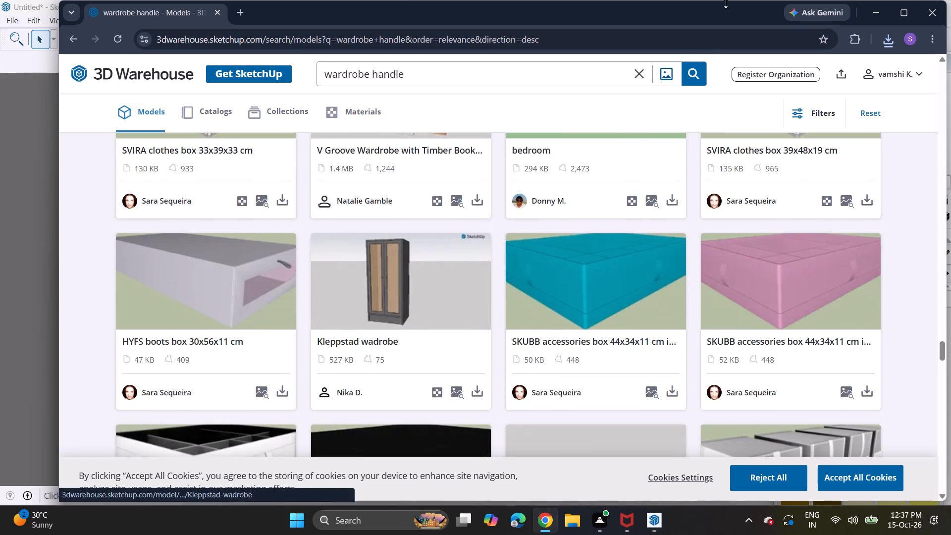
Search the models for "handle for cardboard" and look over the results.
left_click(642, 77)
type("handle")
key("space")
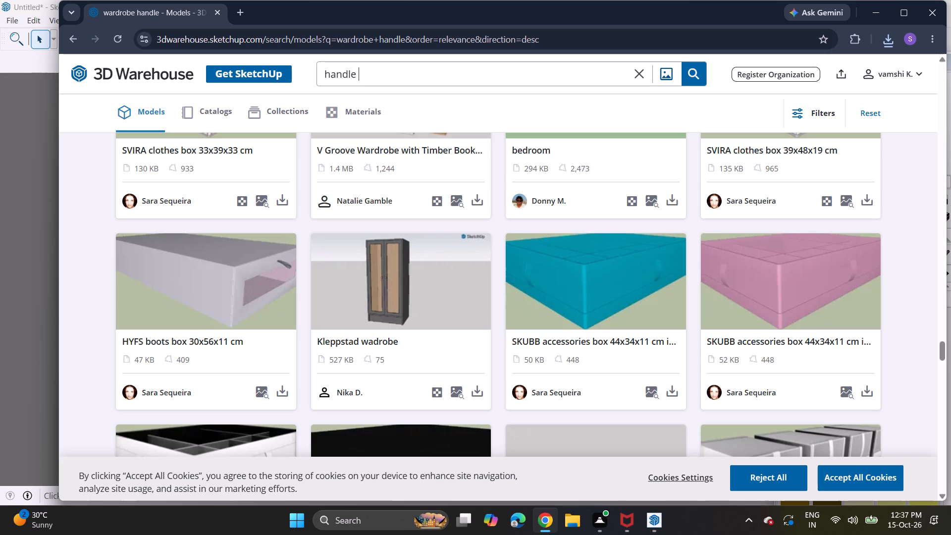
type("for")
key("space")
type("card")
key("b")
key("o")
type("ard")
key("Return")
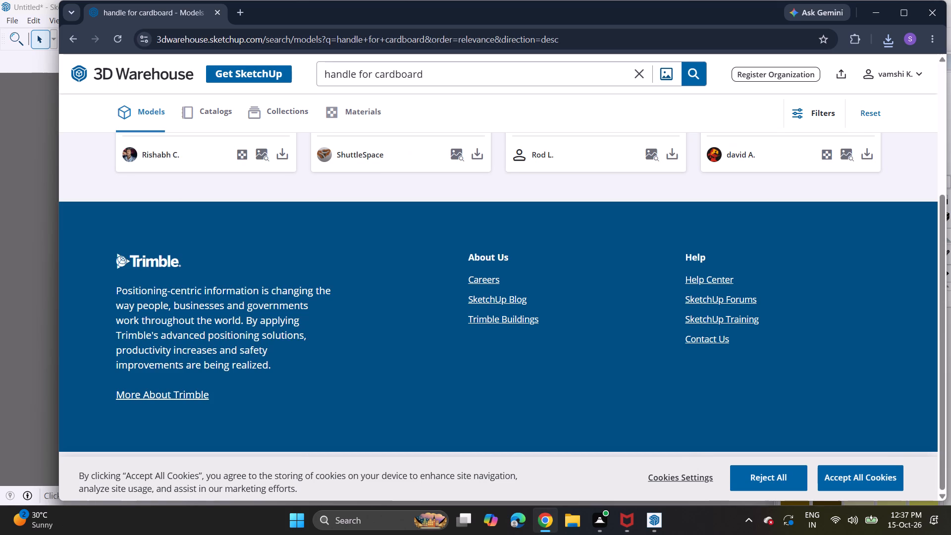
scroll(335, 251, "up", 3)
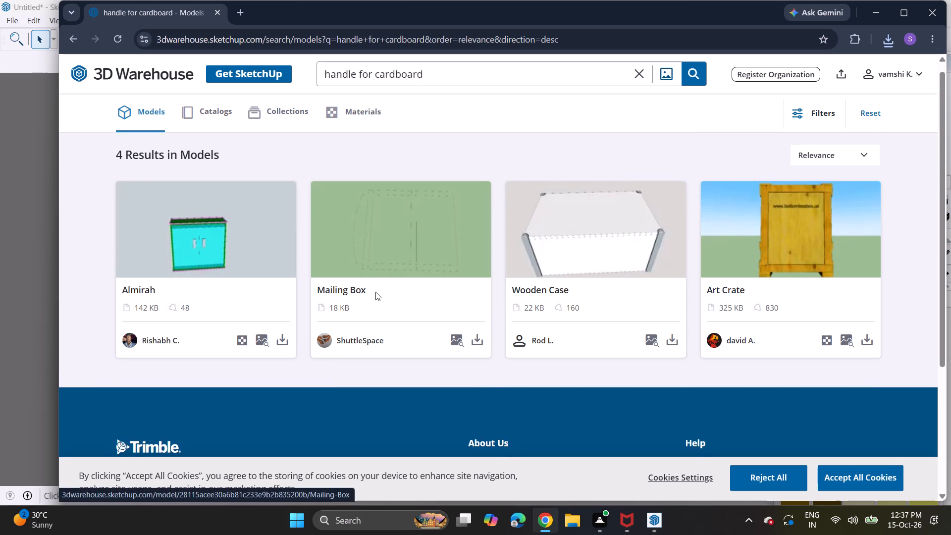
scroll(377, 296, "up", 3)
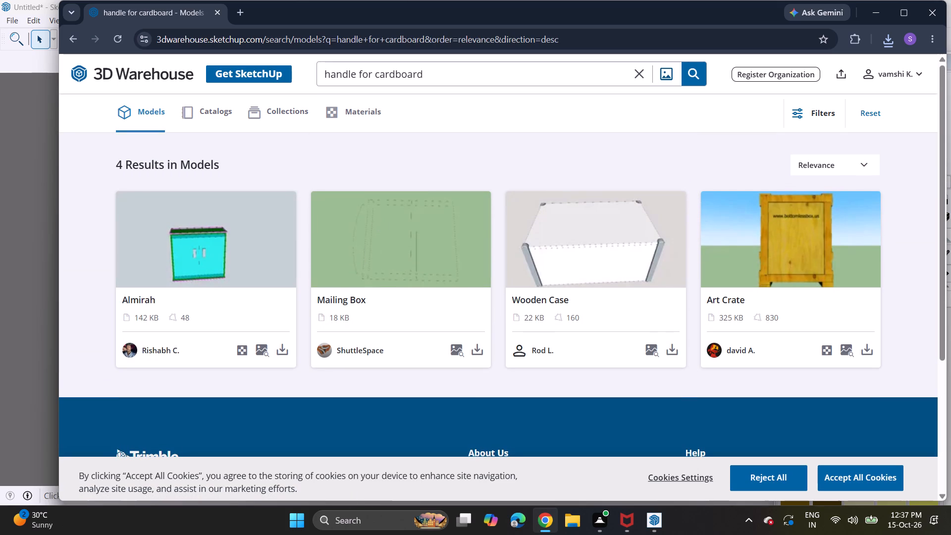
Shorten the search to "handle cardboard" and look through the resulting models for a usable handle.
left_click(372, 75)
key("BackSpace")
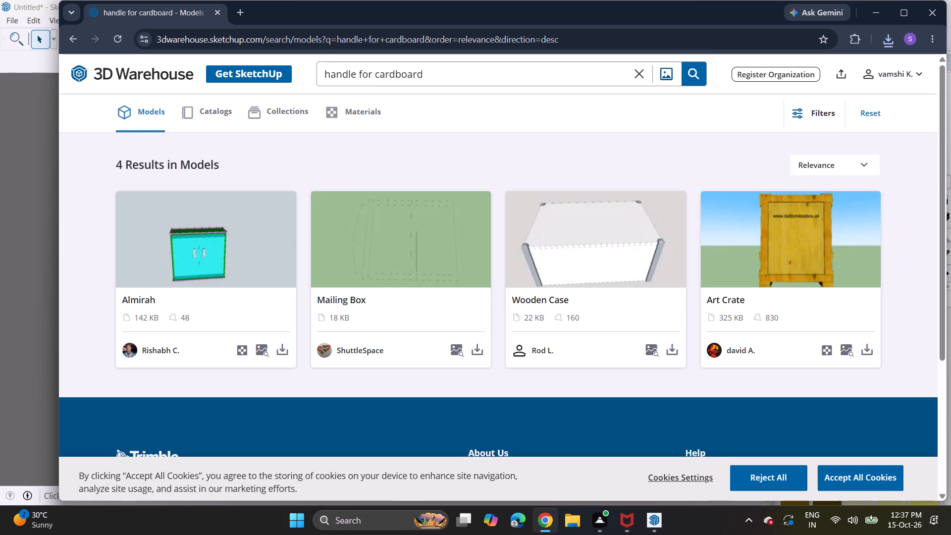
key("BackSpace")
key("BackSpace")
key("BackSpace")
key("Return")
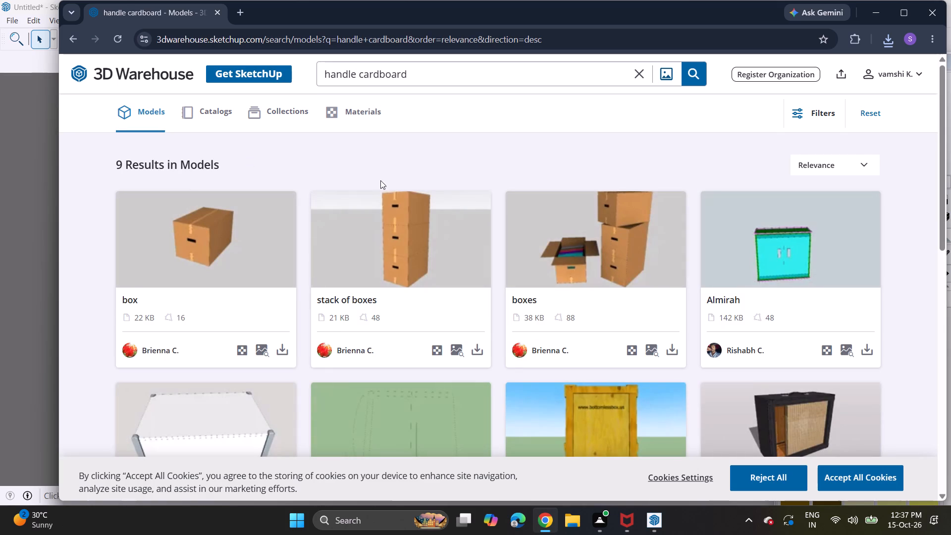
scroll(380, 185, "down", 5)
scroll(382, 188, "up", 4)
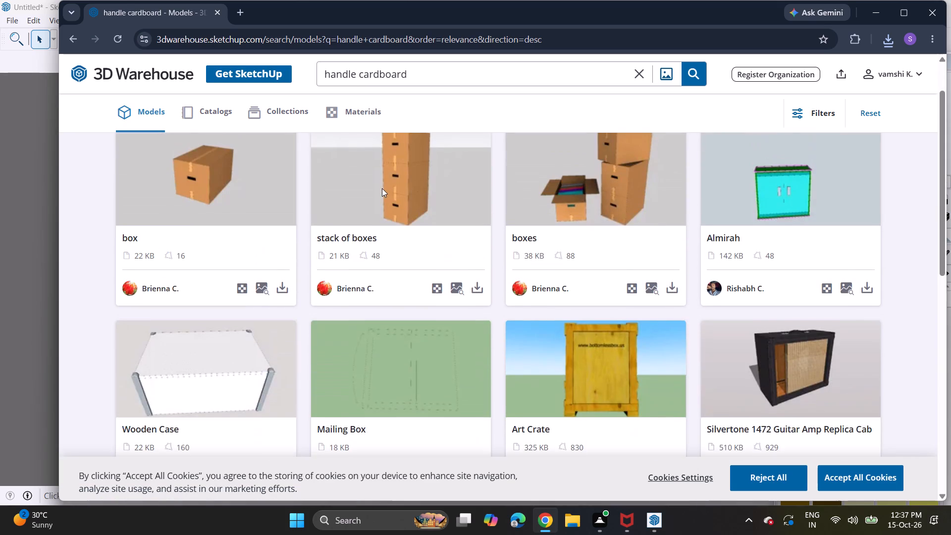
scroll(382, 188, "up", 3)
Replace the search with "handle" and run it on the models.
left_click(634, 80)
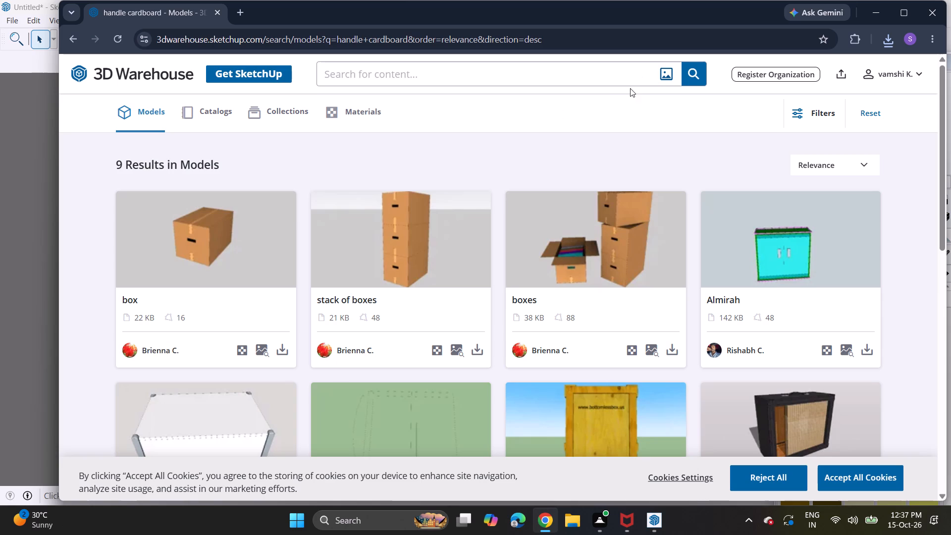
type("handle")
key("Return")
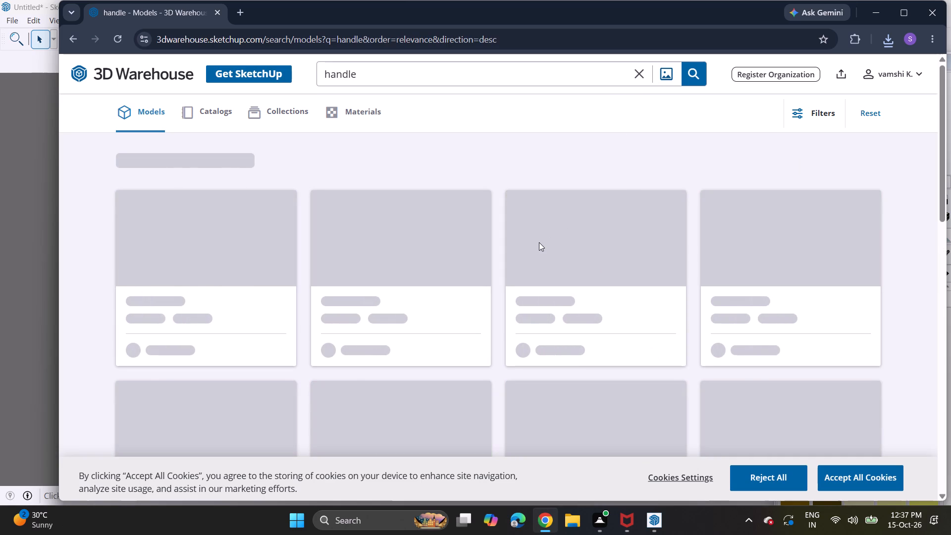
Download the 2.6 MB "HANDLE" model, the collection of assorted metal handles and knobs, as a SketchUp file.
scroll(537, 242, "up", 1)
scroll(537, 242, "down", 3)
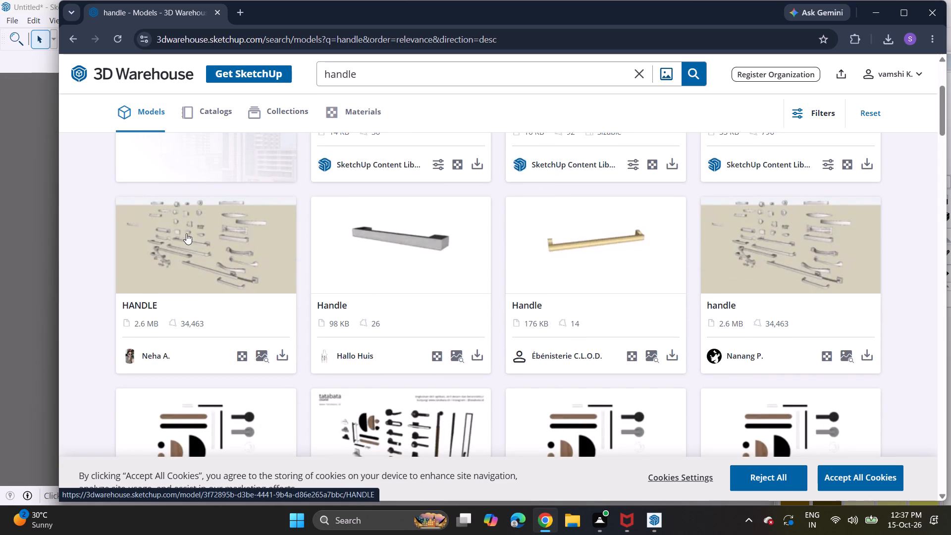
scroll(191, 237, "up", 2)
scroll(191, 237, "down", 3)
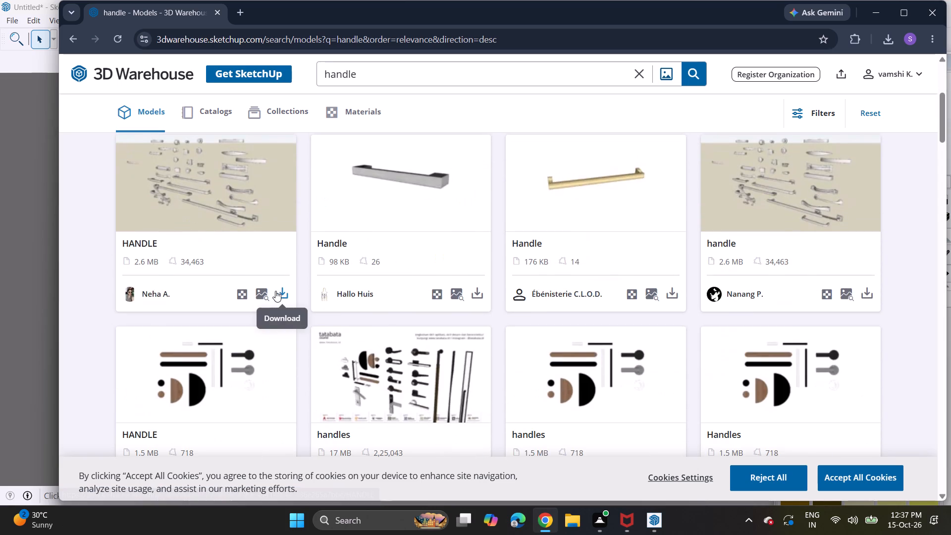
left_click(275, 291)
left_click(296, 316)
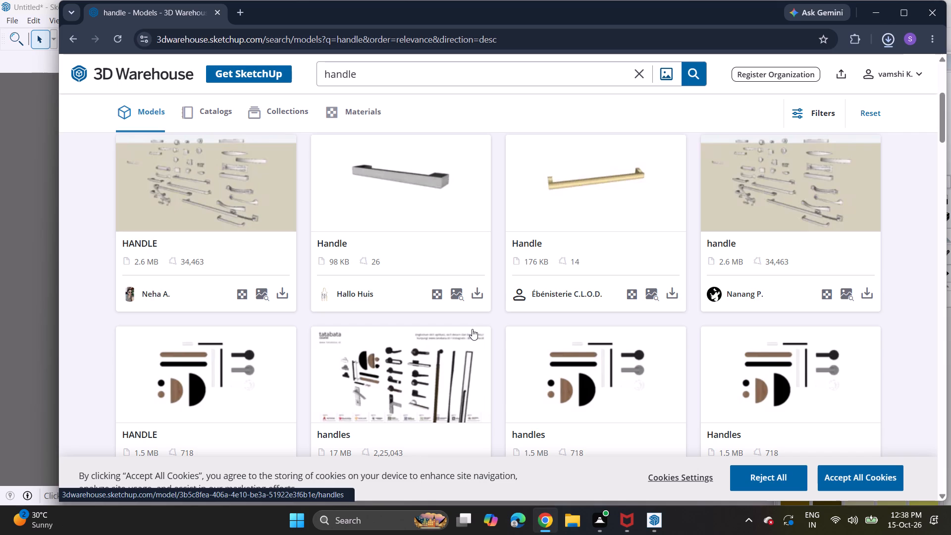
Find and download the 100 KB "handle" model of a single small brass knob from the search results.
scroll(472, 329, "down", 3)
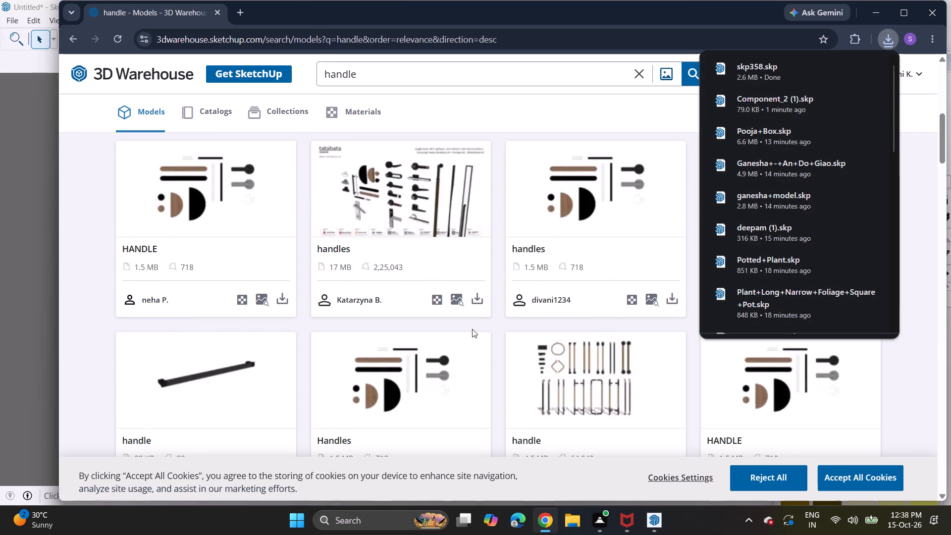
scroll(472, 329, "down", 5)
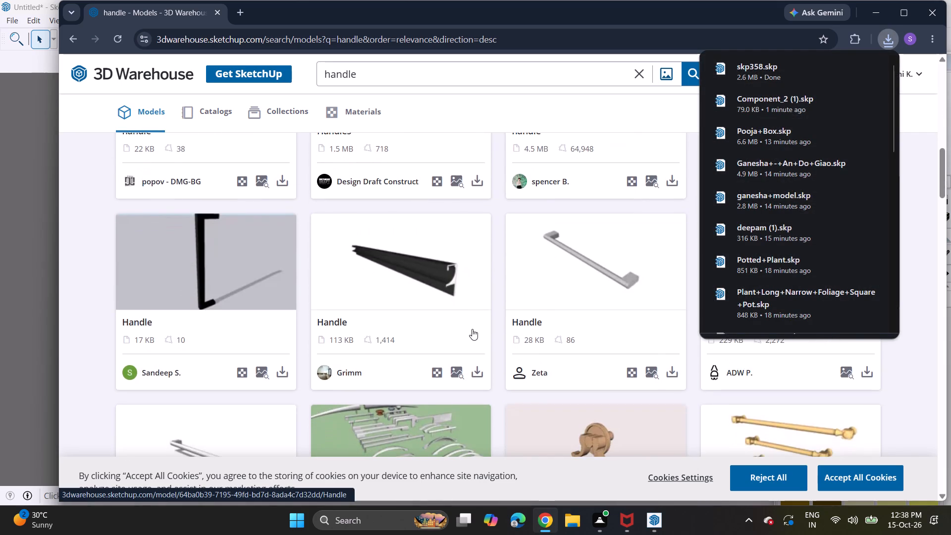
scroll(472, 329, "down", 5)
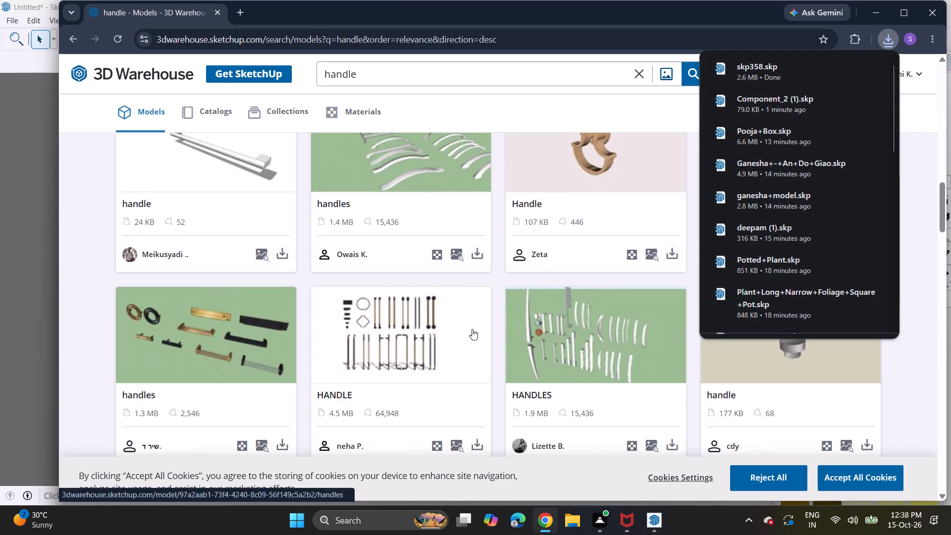
scroll(472, 329, "down", 13)
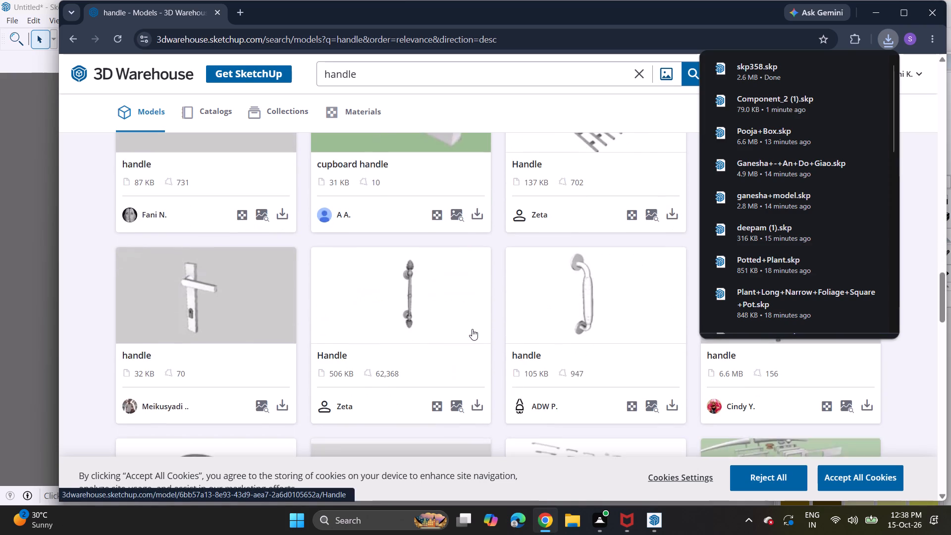
scroll(472, 329, "down", 5)
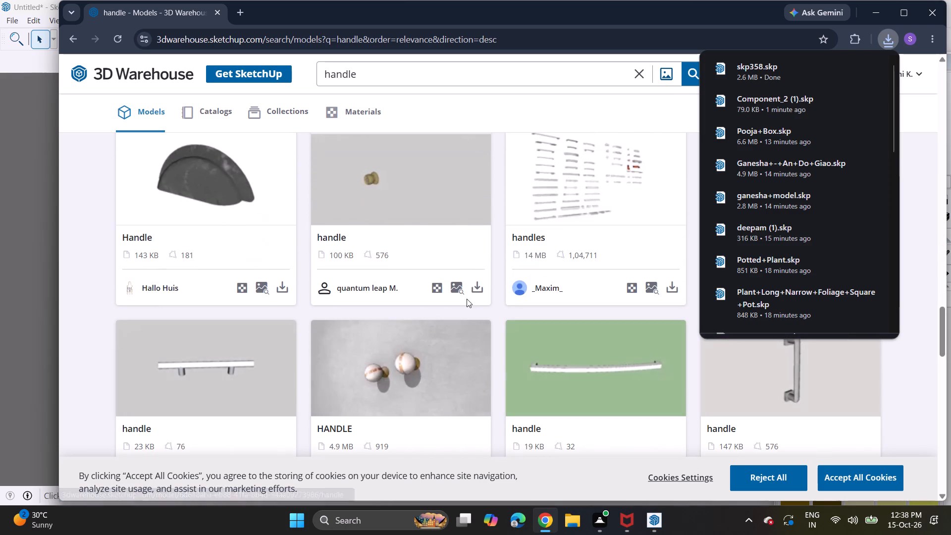
left_click(474, 292)
left_click(475, 308)
Download the 4.9 MB "HANDLE" model showing two round marble-and-brass knobs.
scroll(487, 335, "down", 2)
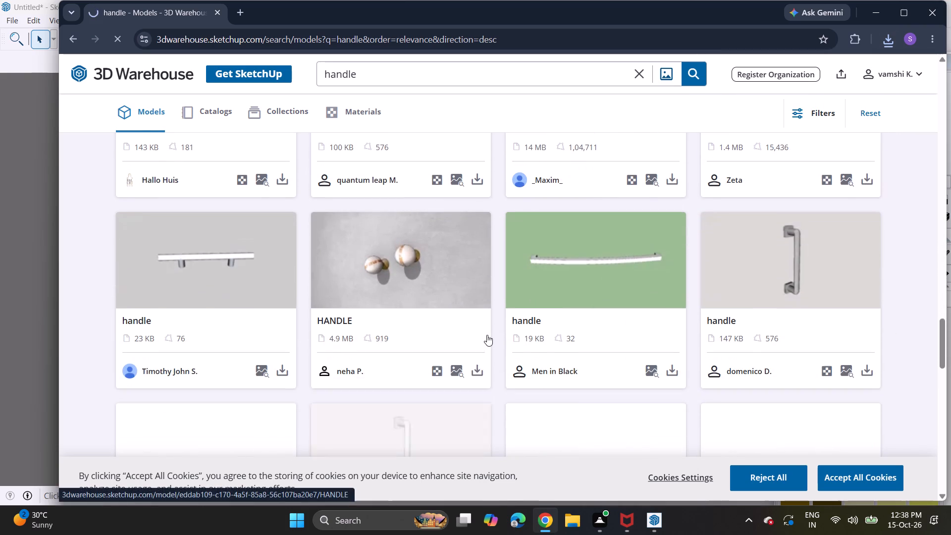
left_click(477, 353)
left_click(491, 387)
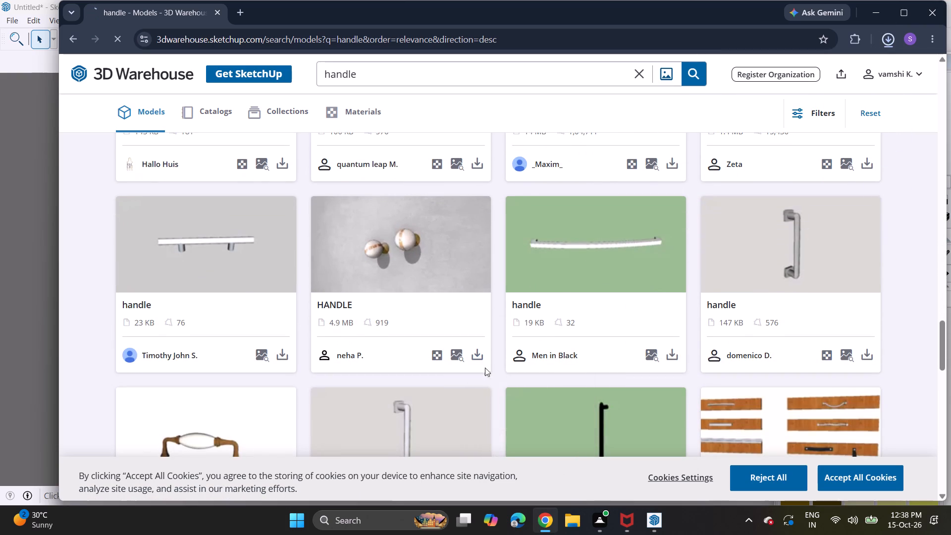
Examine the remaining "handle" results for other suitable drawer handles, loading more models when the list ends.
scroll(478, 357, "down", 4)
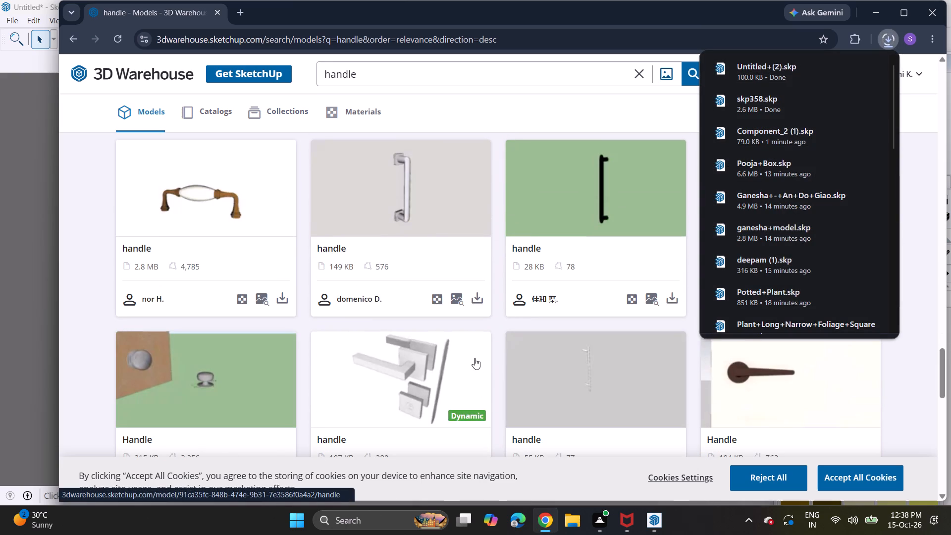
scroll(475, 359, "down", 9)
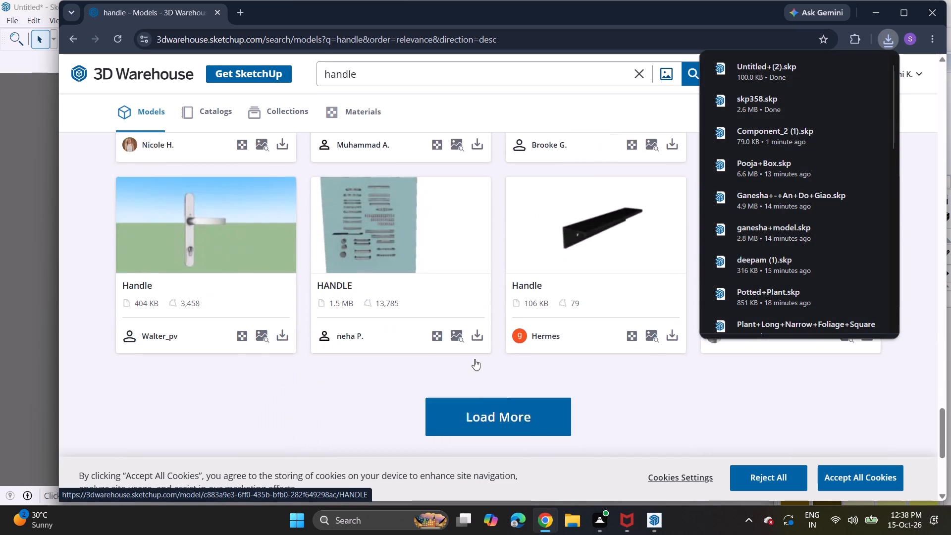
scroll(475, 359, "down", 2)
left_click(480, 281)
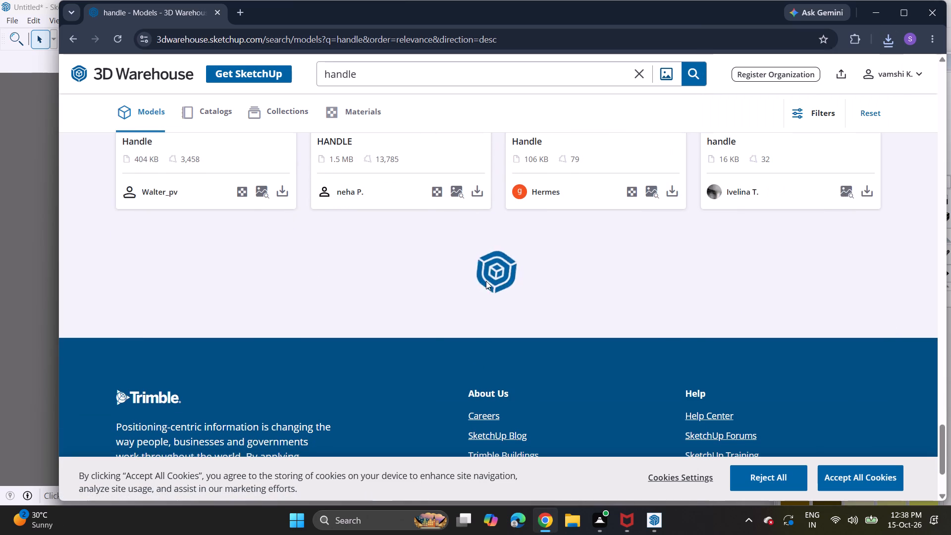
scroll(486, 281, "up", 13)
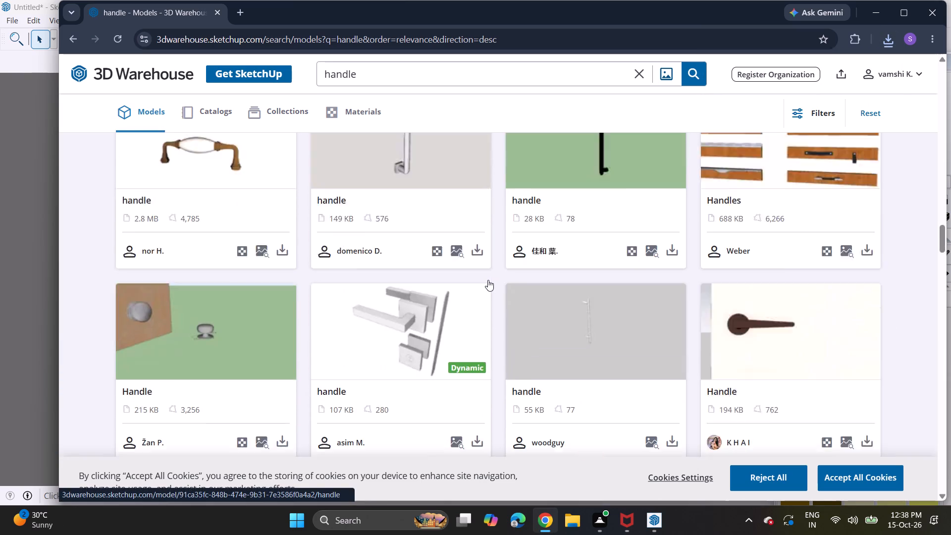
scroll(488, 280, "up", 6)
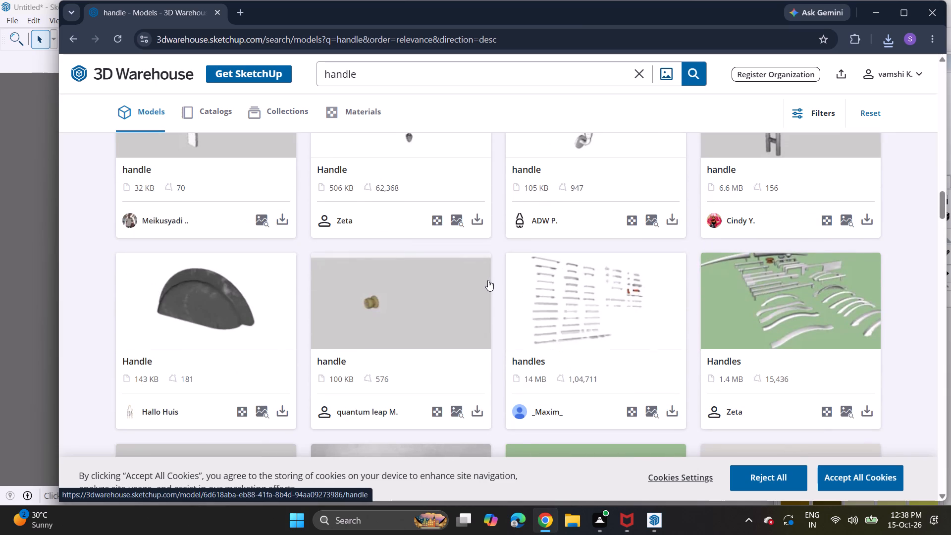
scroll(488, 280, "down", 14)
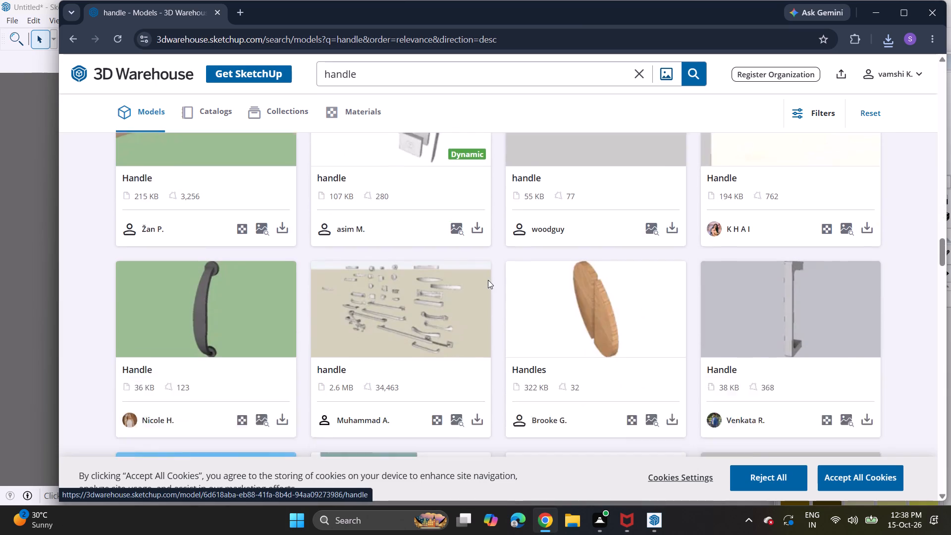
scroll(488, 280, "down", 7)
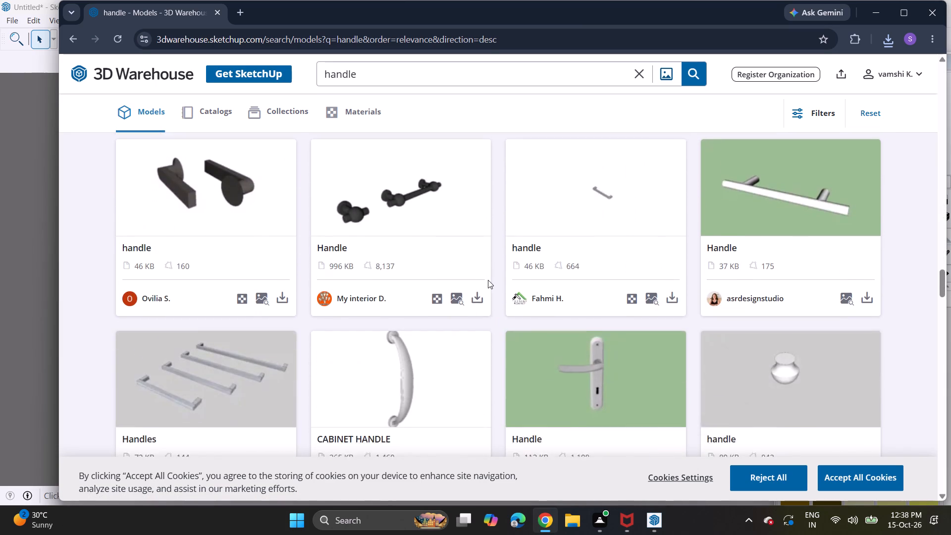
scroll(488, 280, "down", 10)
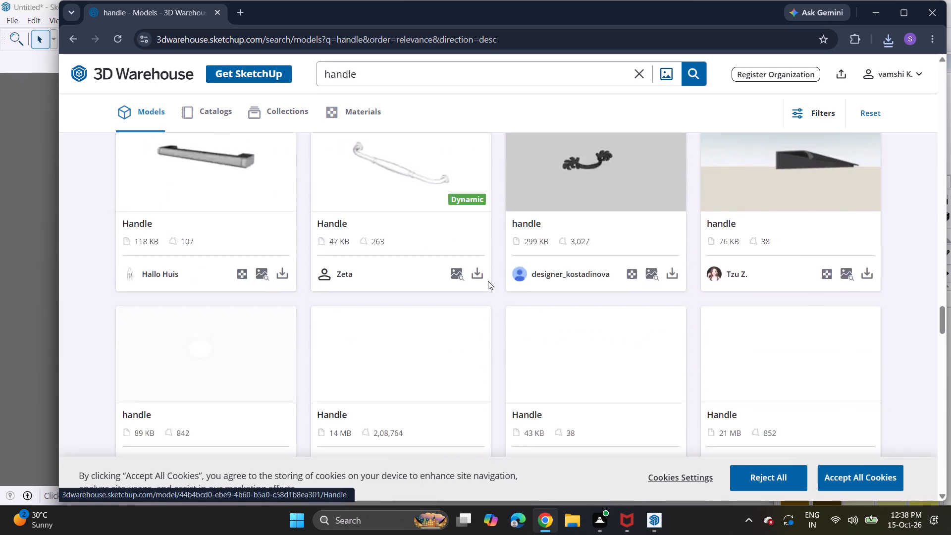
Switch to SketchUp, import the downloaded Volker_glam+apple+(SU+2018) knob model, and place it outside the pooja room.
left_click(641, 524)
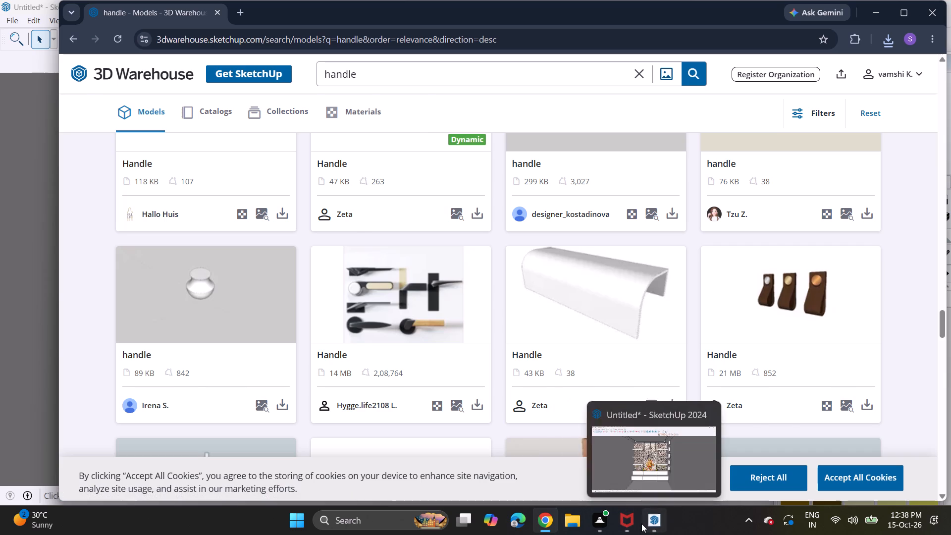
left_click(16, 20)
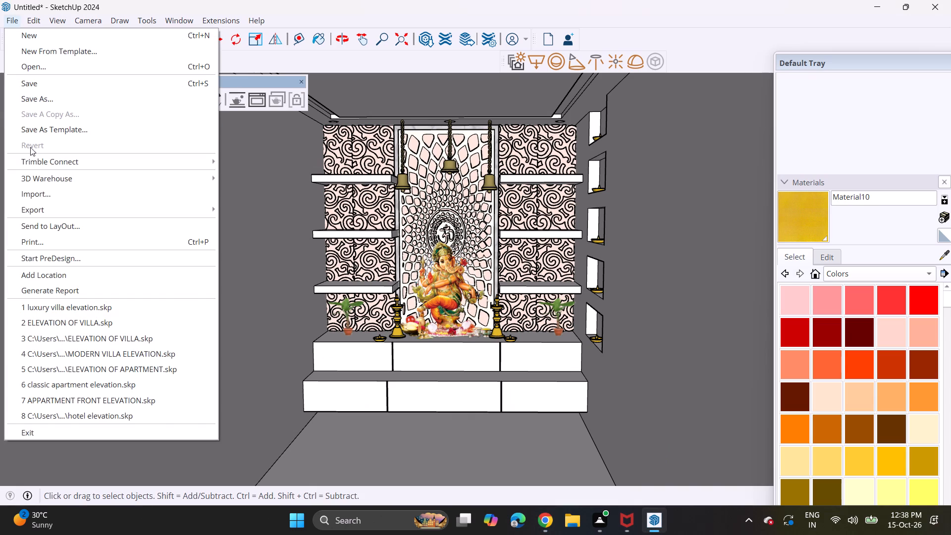
left_click(42, 188)
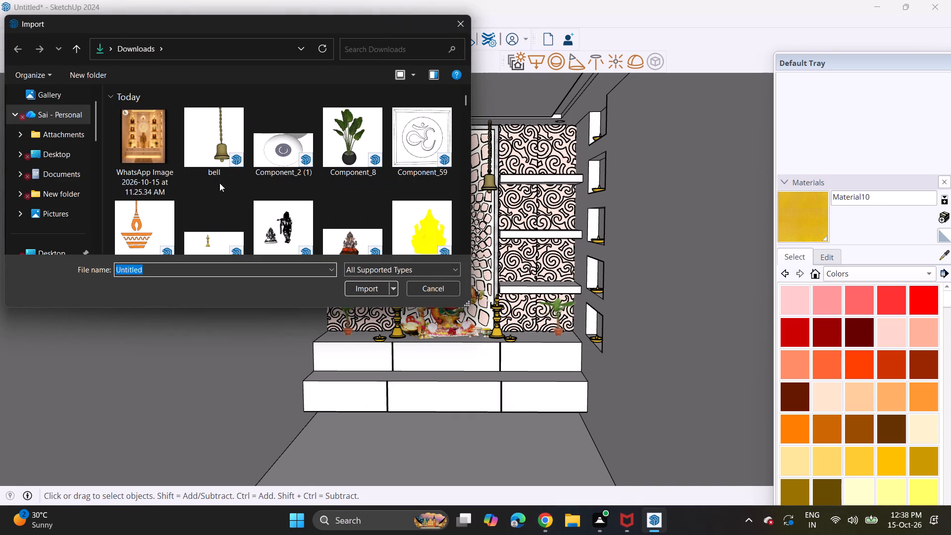
scroll(348, 171, "down", 2)
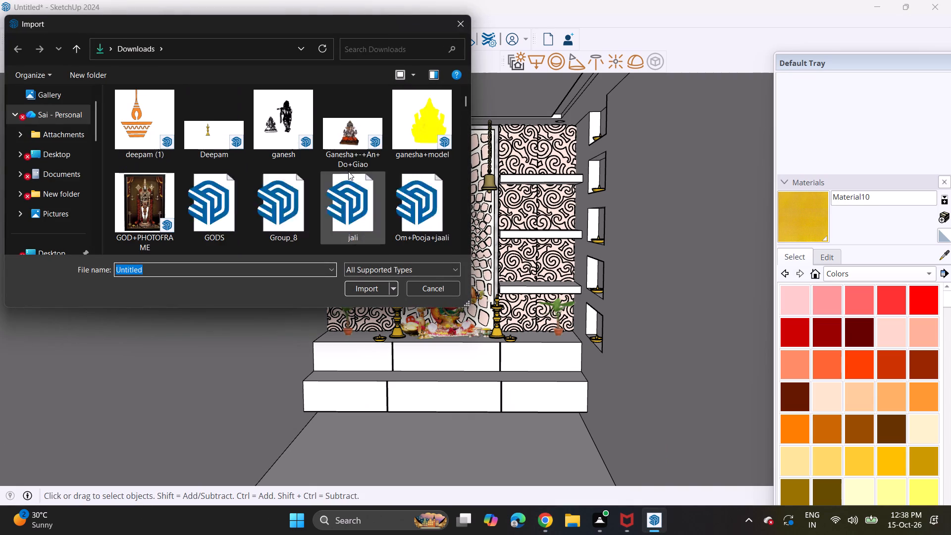
scroll(348, 171, "down", 2)
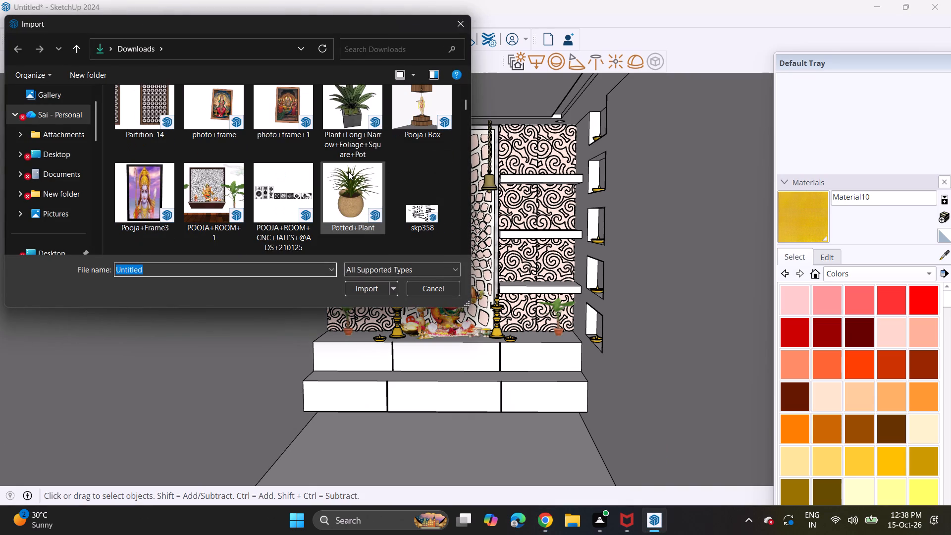
scroll(348, 171, "down", 1)
left_click(284, 211)
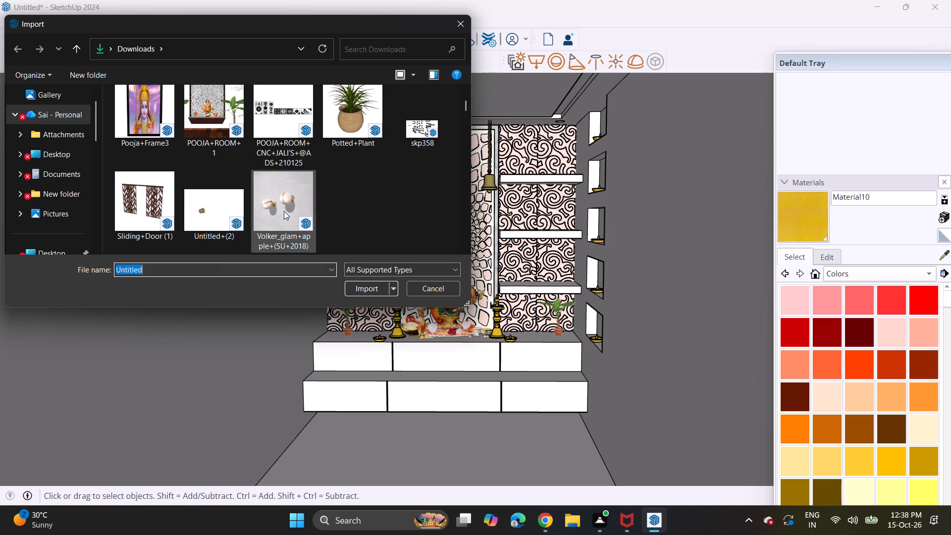
left_click(378, 286)
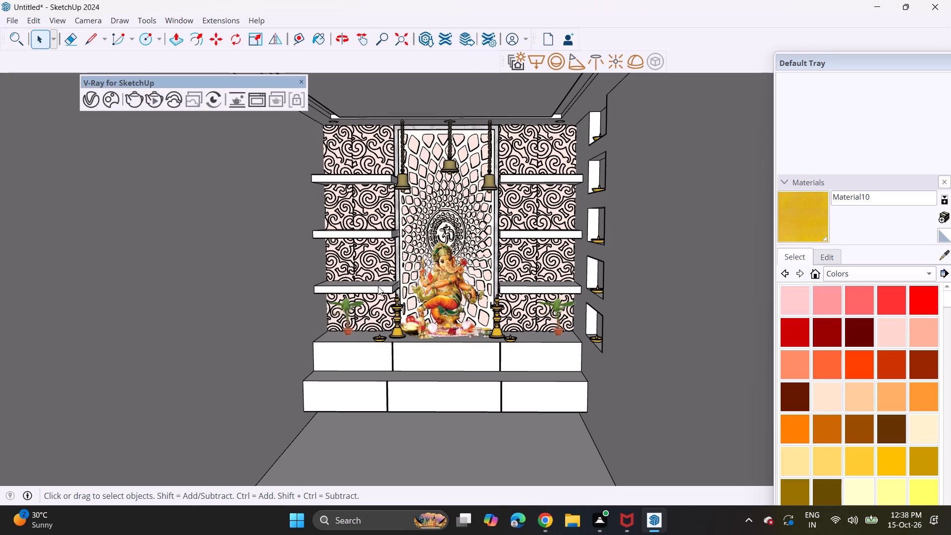
left_click(587, 284)
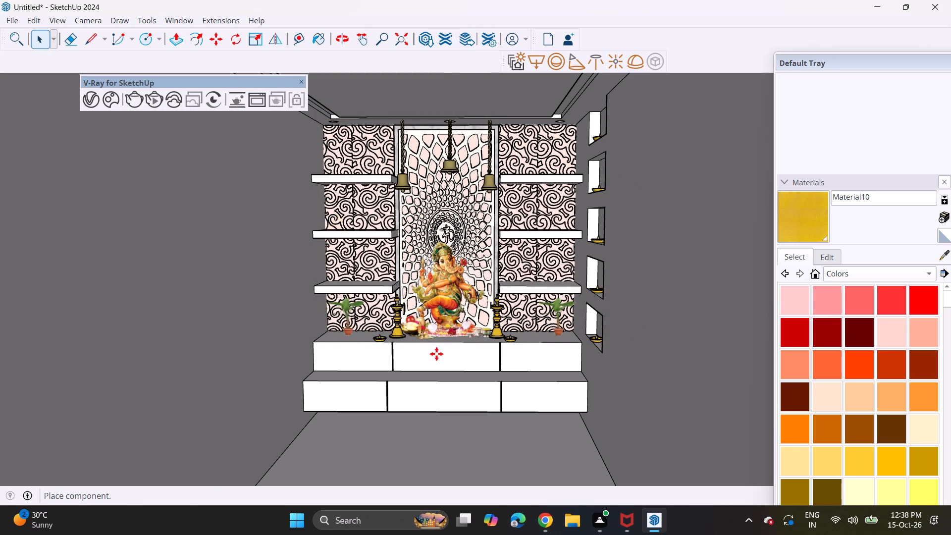
scroll(377, 414, "down", 5)
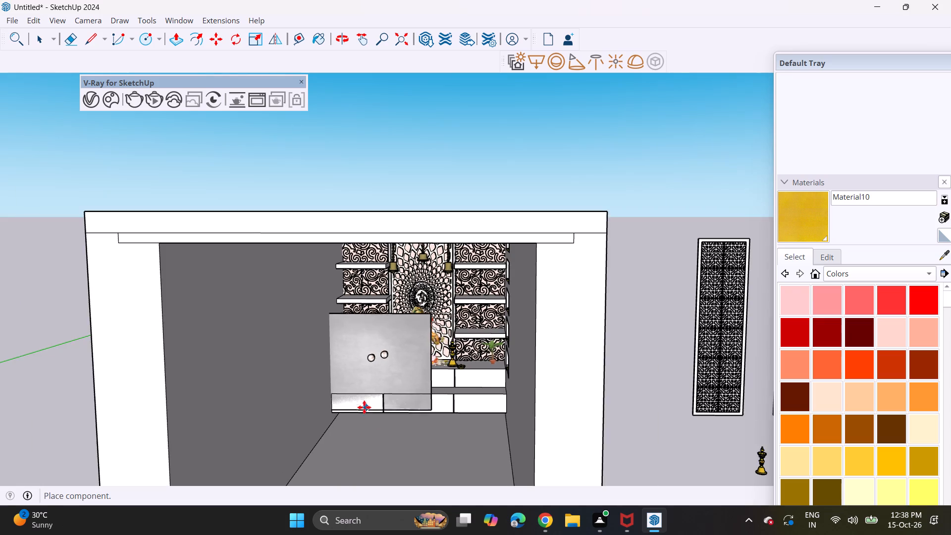
scroll(364, 407, "down", 5)
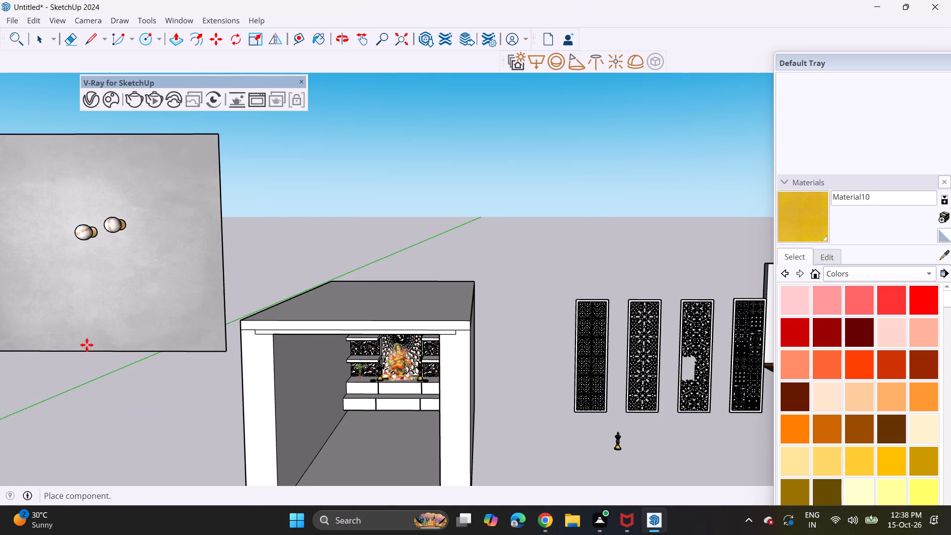
left_click(103, 368)
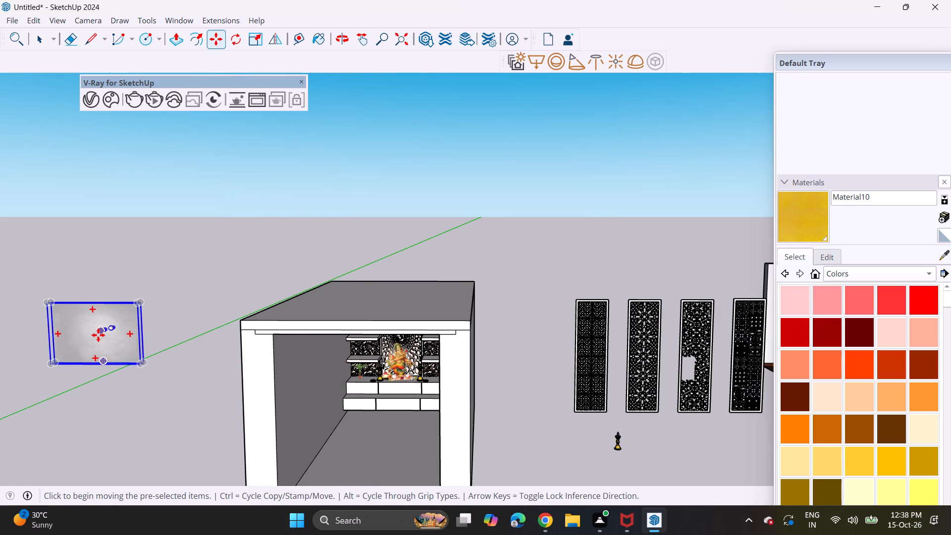
Explode the imported knob component into separate knobs and backing panel.
scroll(98, 335, "up", 20)
scroll(98, 335, "up", 1)
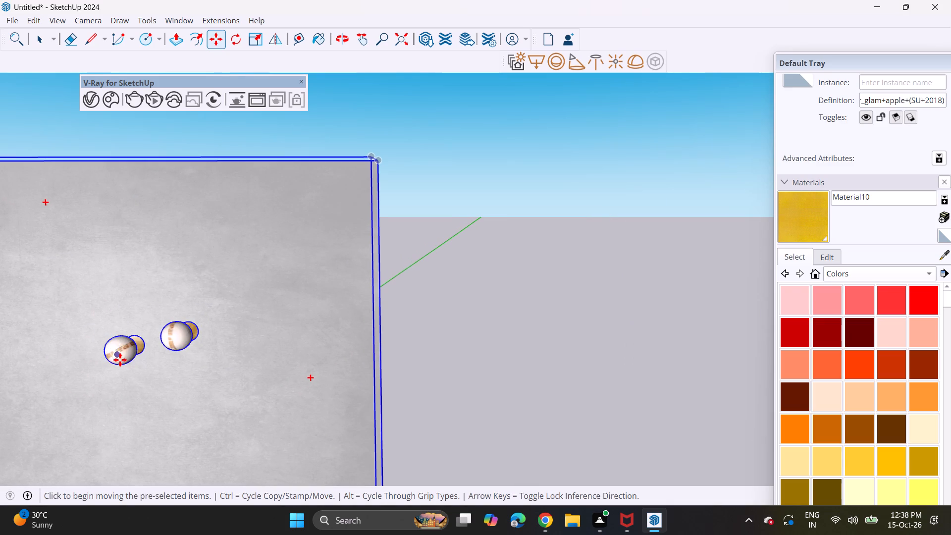
right_click(121, 360)
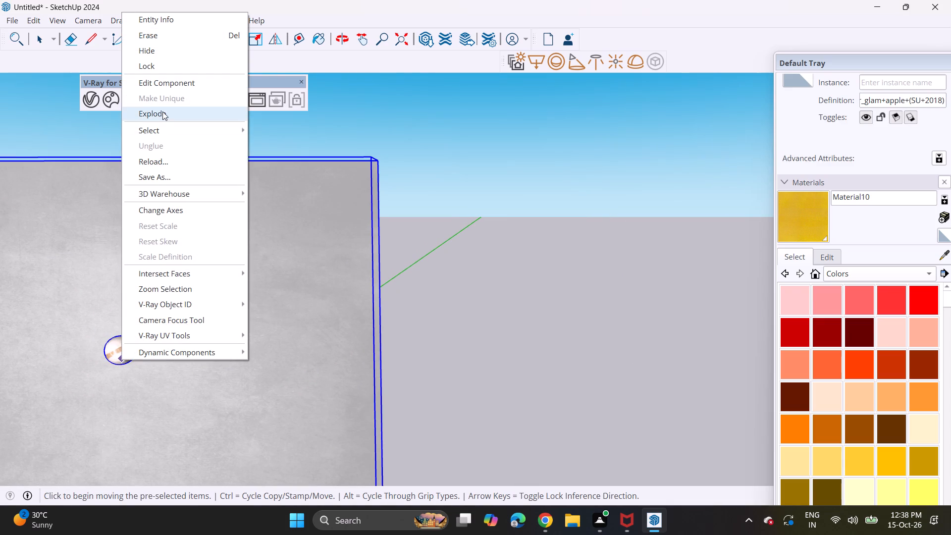
left_click(162, 111)
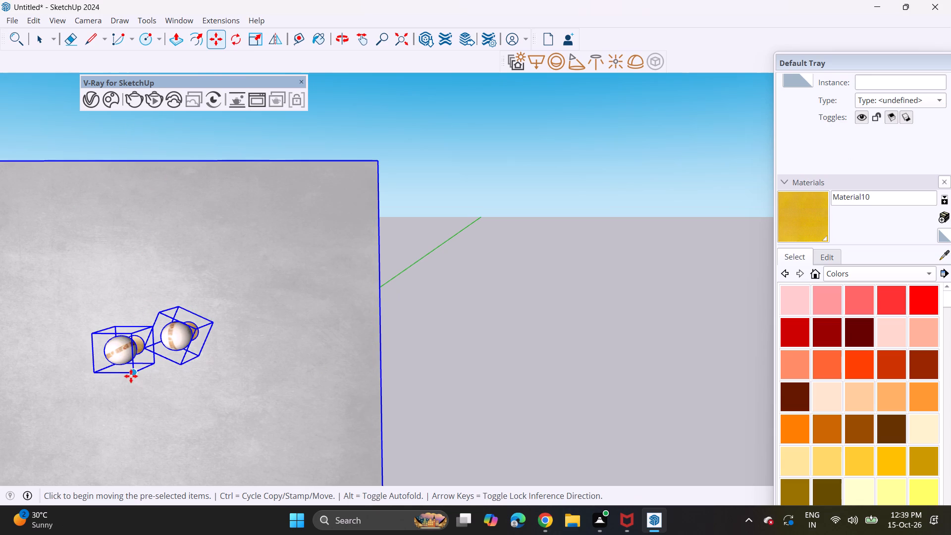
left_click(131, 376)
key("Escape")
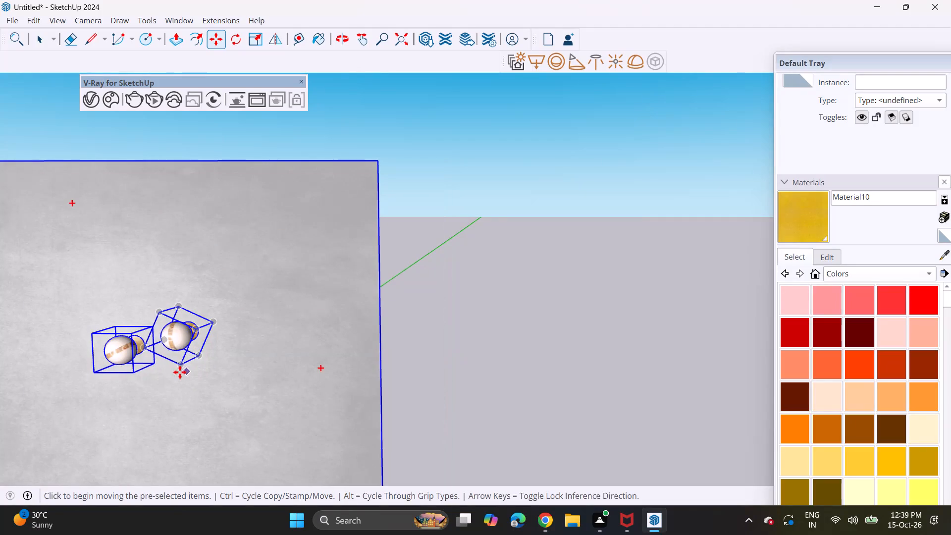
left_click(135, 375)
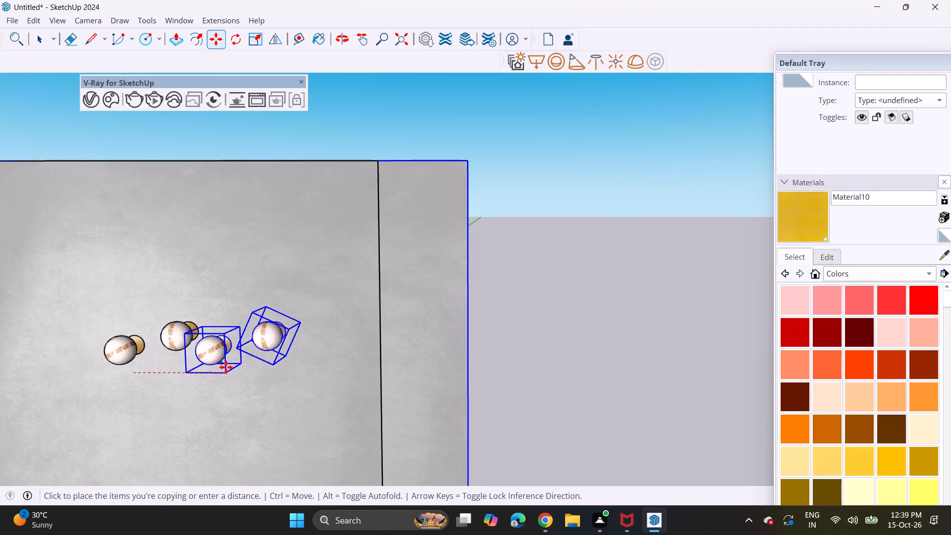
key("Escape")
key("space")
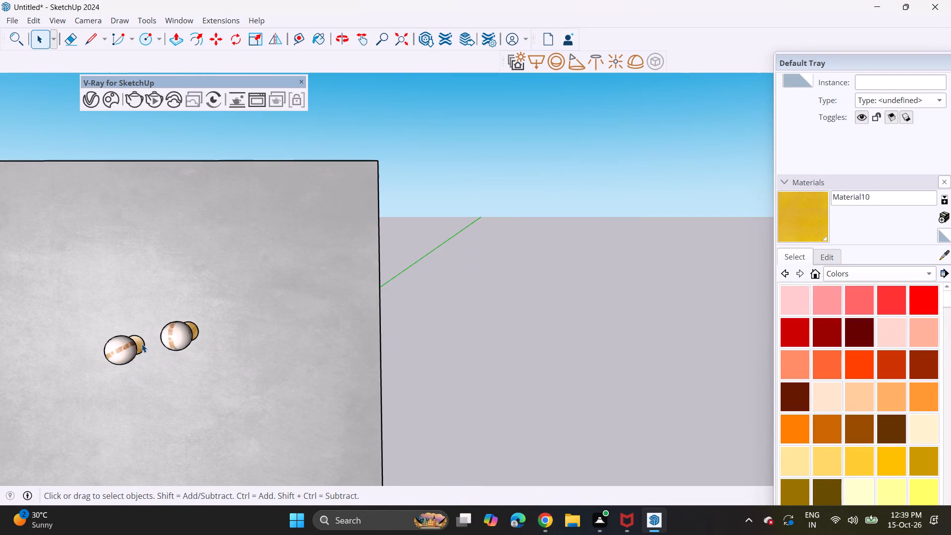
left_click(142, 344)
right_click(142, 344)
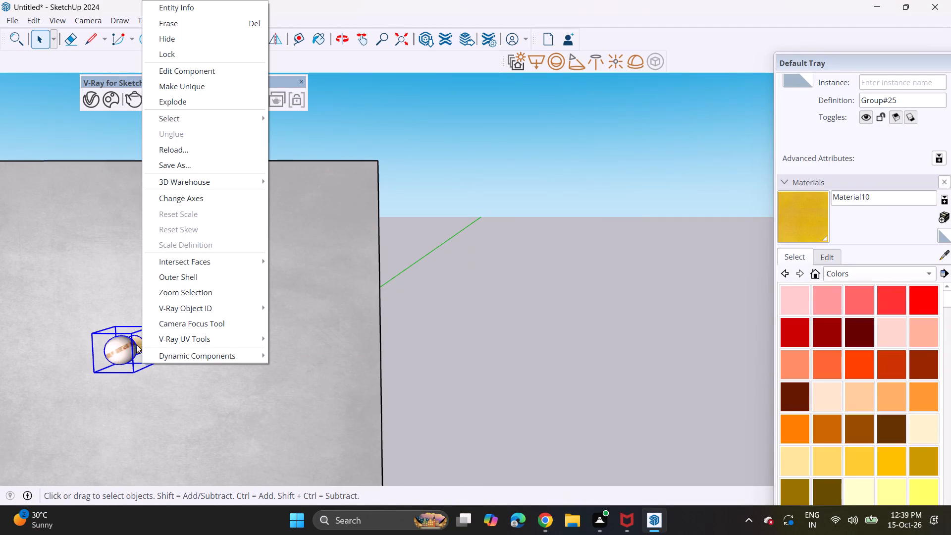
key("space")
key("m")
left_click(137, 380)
Copy one marble-and-brass knob from the backing panel onto the upper-left drawer front beneath the potted plant in the pooja room.
left_click(126, 355)
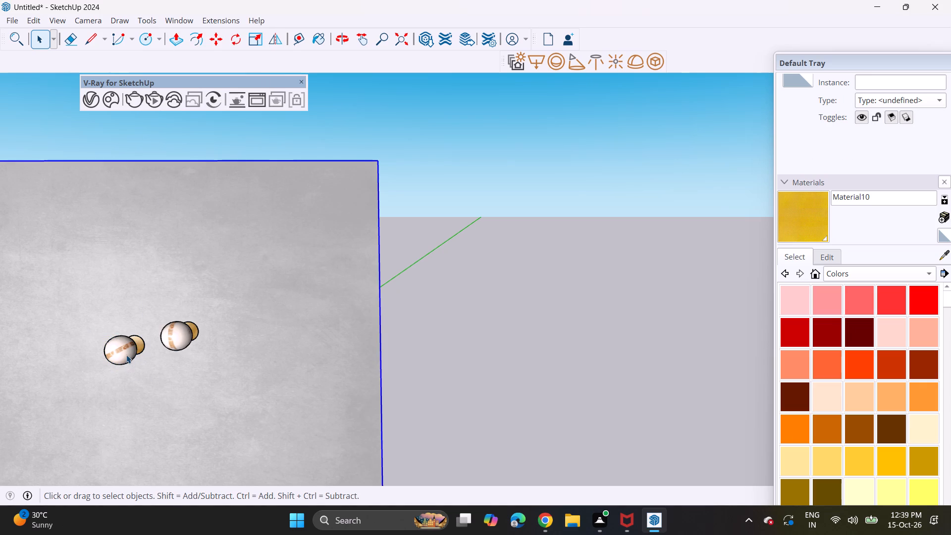
key("m")
left_click(135, 376)
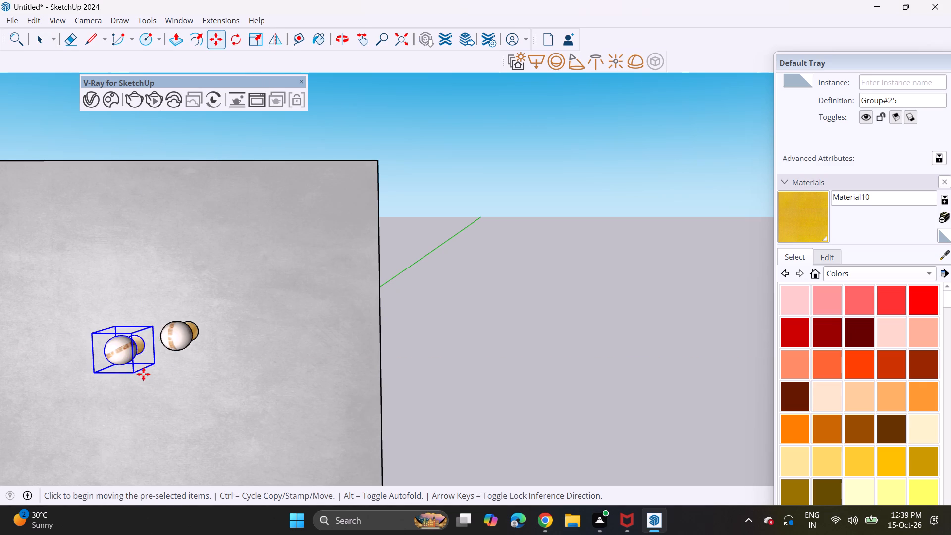
scroll(372, 371, "down", 19)
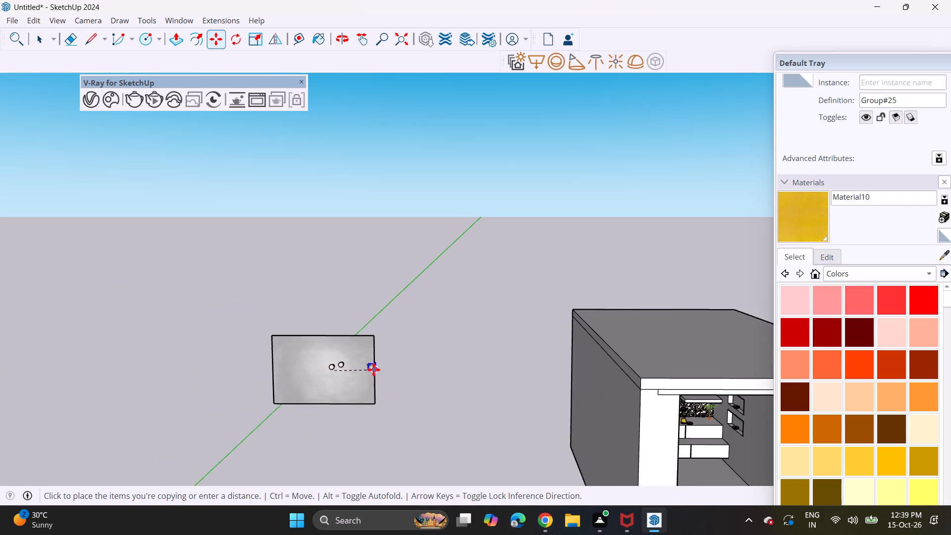
scroll(373, 370, "down", 3)
middle_click_drag(337, 338, 187, 253, "shift")
scroll(377, 323, "up", 4)
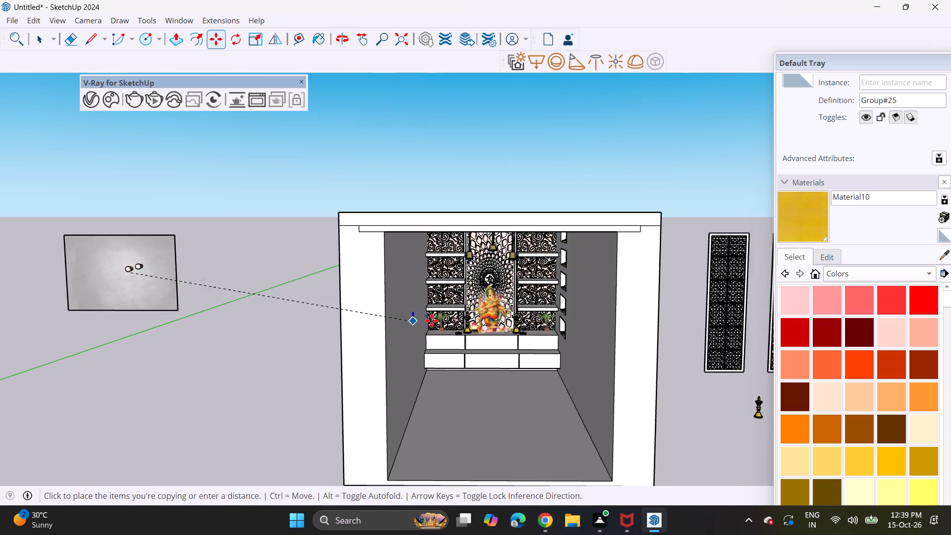
scroll(460, 343, "up", 19)
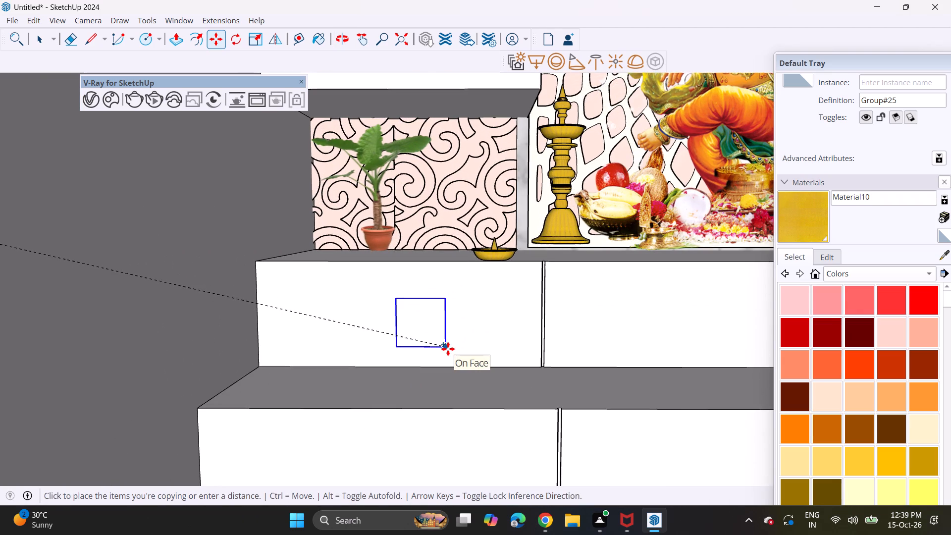
left_click(448, 349)
Pull the copied knob clear of the drawer front and reposition it against the upper-left drawer's face.
left_click(454, 338)
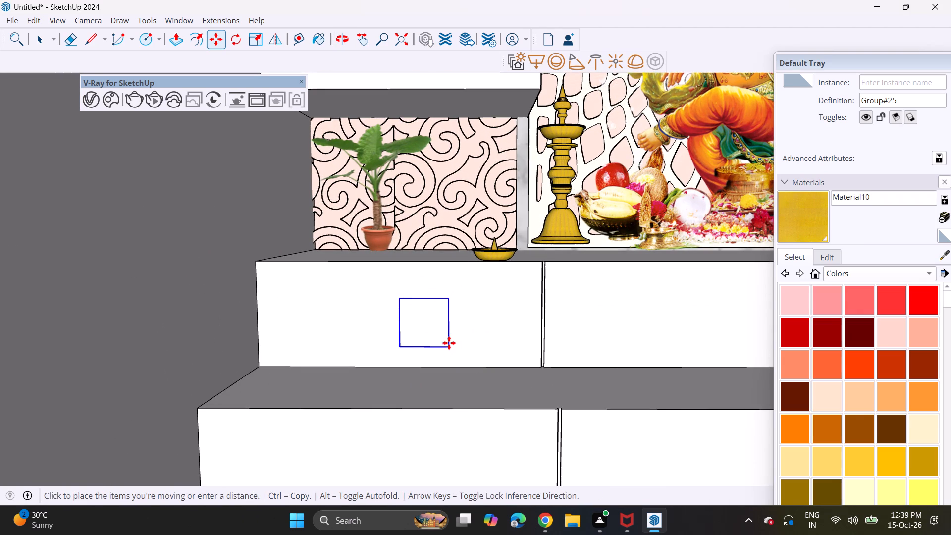
left_click(434, 401)
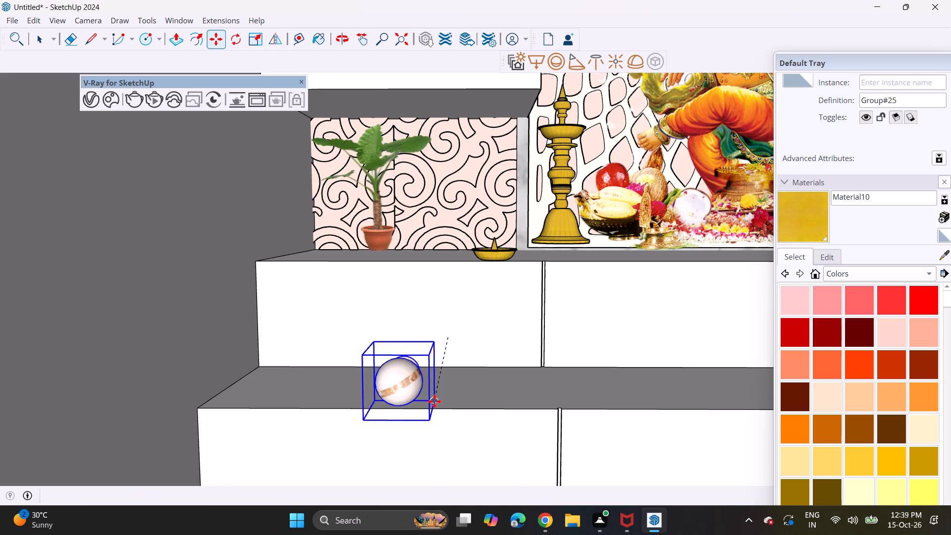
middle_click_drag(448, 390, 428, 358)
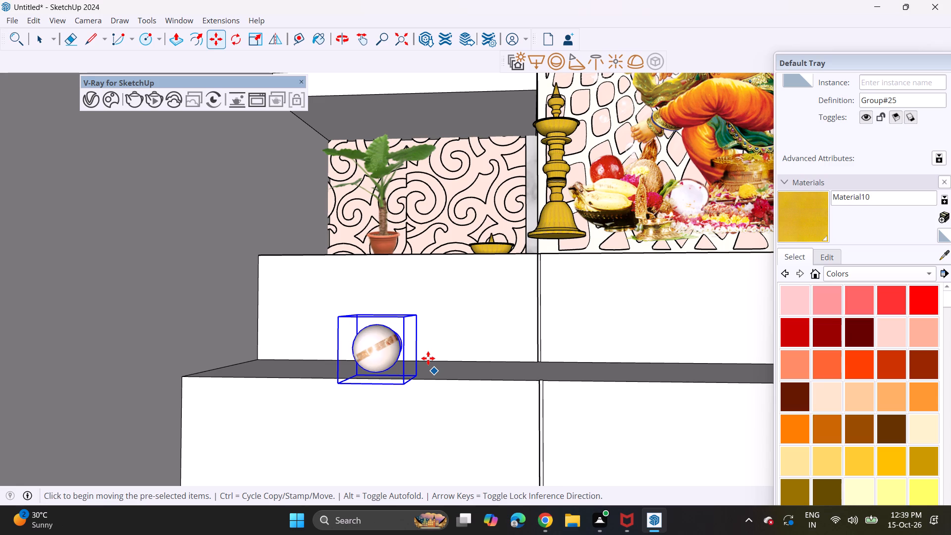
scroll(423, 376, "up", 4)
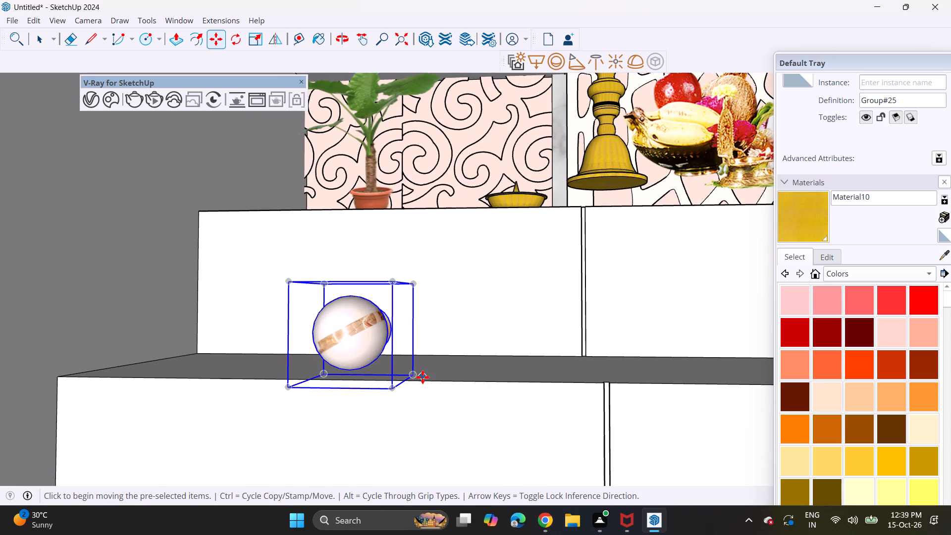
left_click(413, 373)
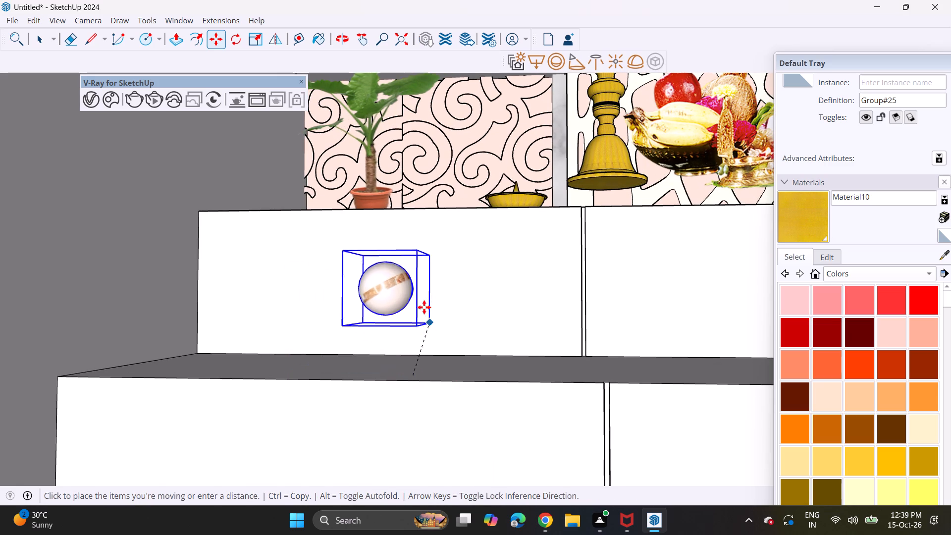
left_click(426, 301)
Scale the copied knob down uniformly to roughly half its size to suit the drawer front.
middle_click_drag(434, 292, 252, 334)
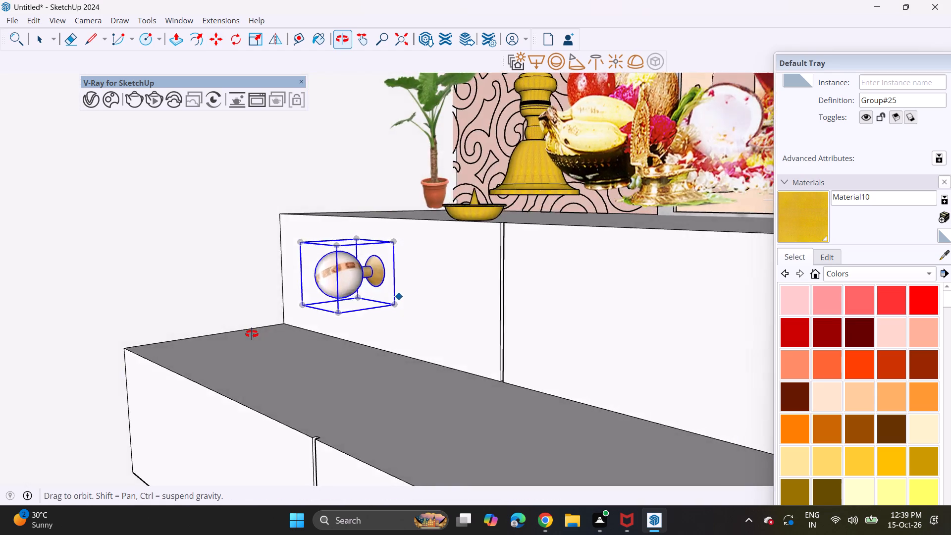
middle_click_drag(252, 334, 261, 332)
left_click(252, 39)
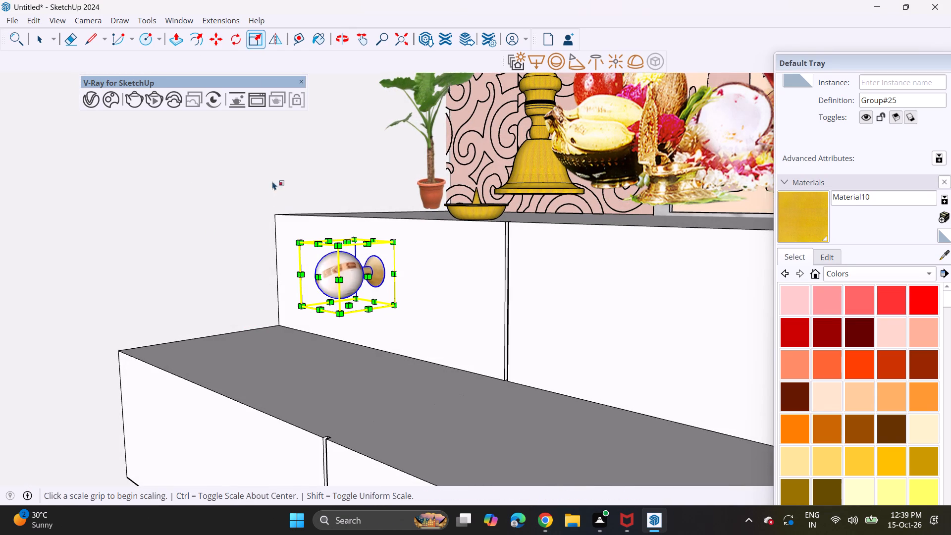
left_click(301, 242)
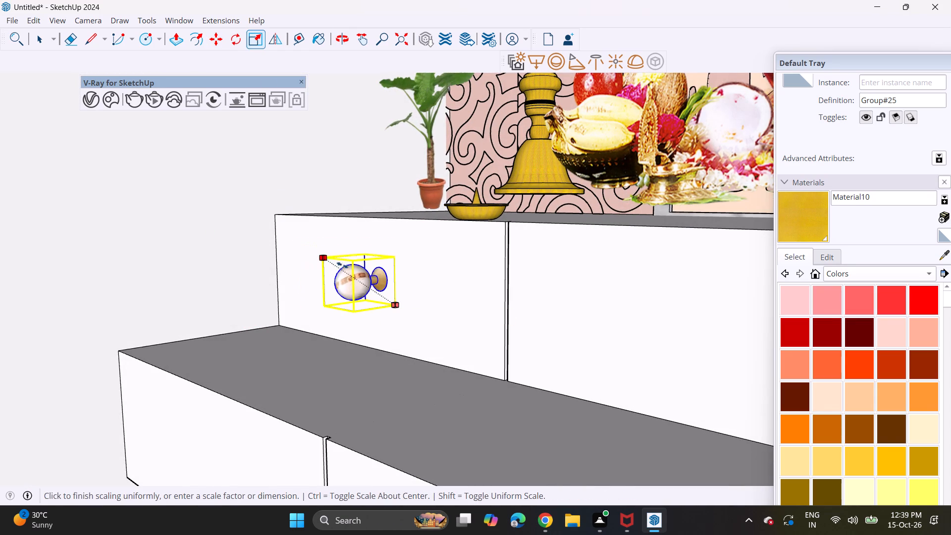
left_click(361, 272)
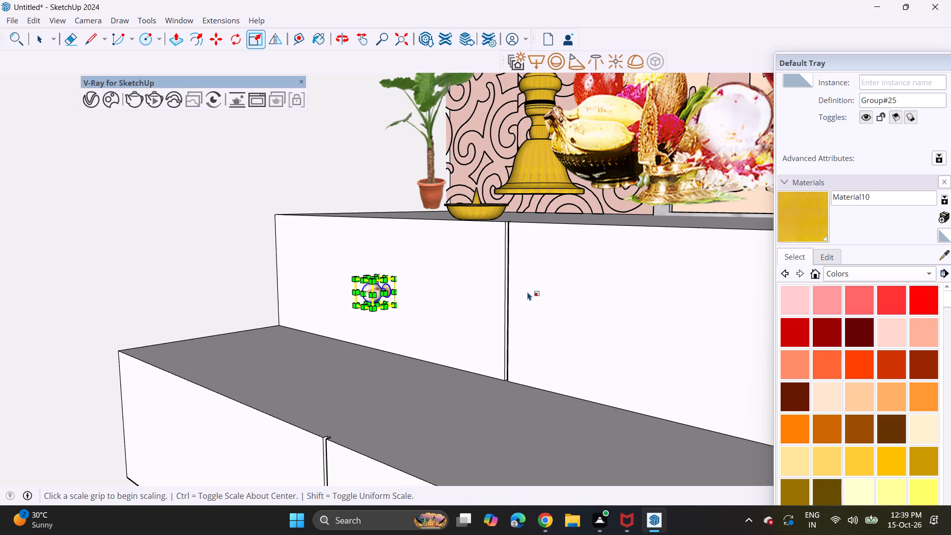
Move the reduced knob to the middle of the upper-left drawer front.
middle_click_drag(479, 291, 702, 243)
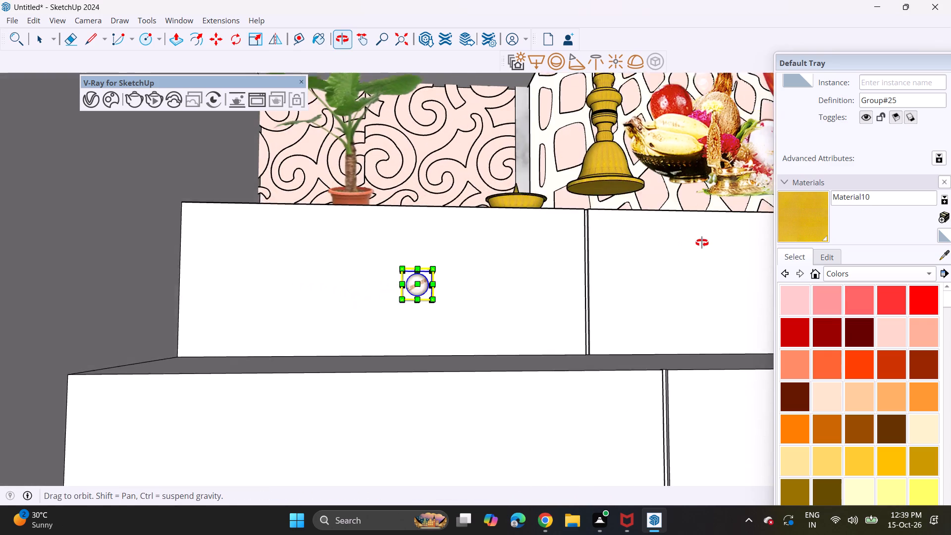
middle_click_drag(702, 243, 683, 255)
key("m")
left_click(424, 292)
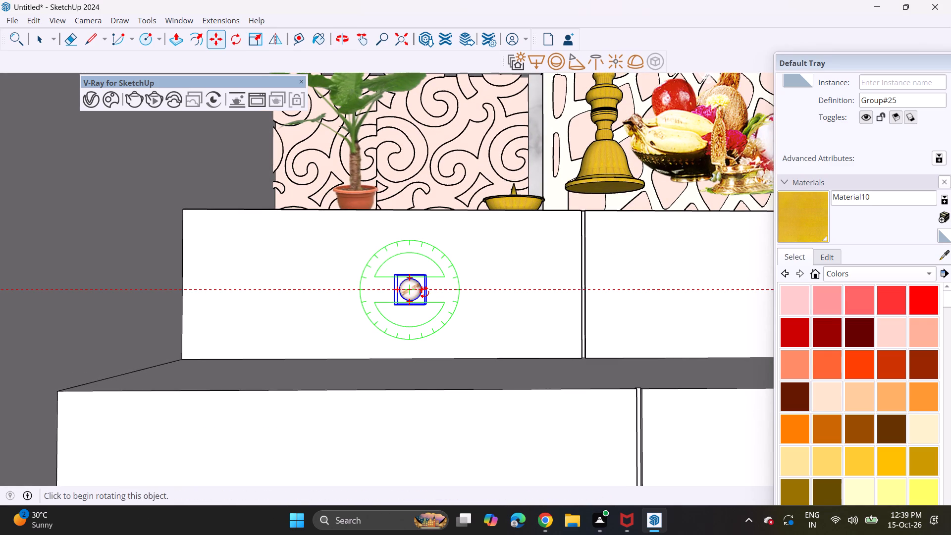
key("Escape")
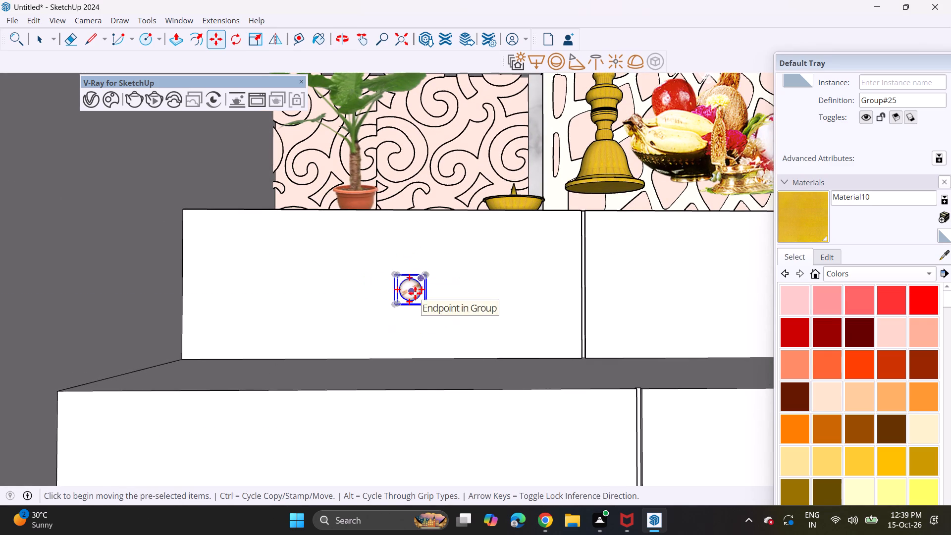
left_click(410, 290)
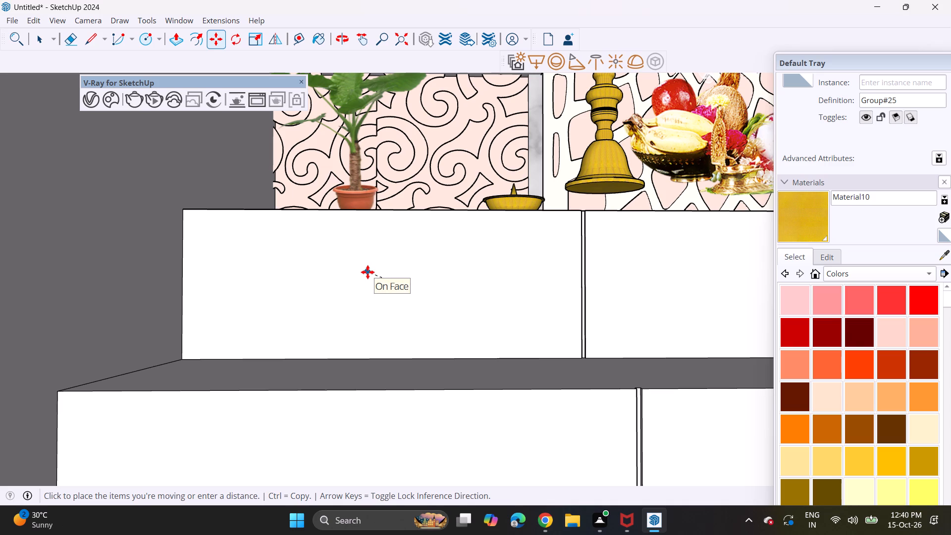
key("Escape")
middle_click_drag(431, 303, 423, 306)
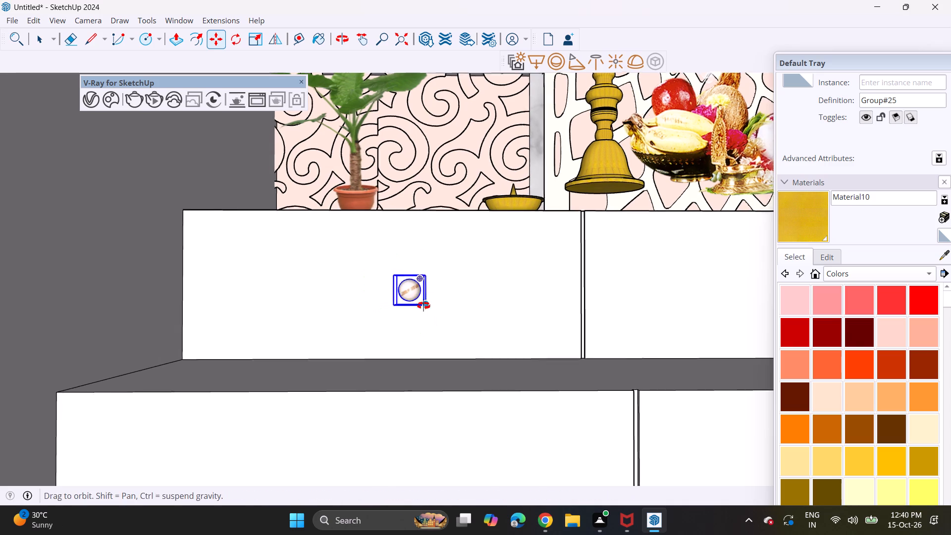
middle_click_drag(423, 306, 376, 303)
left_click(413, 304)
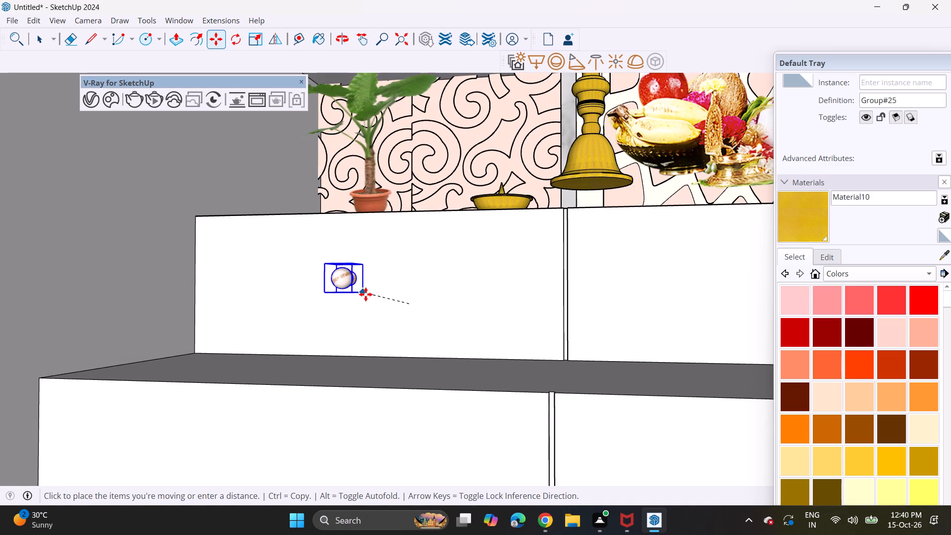
left_click(370, 294)
Copy the knob horizontally along the upper drawer row, placing one on the middle drawer front and one on the right drawer front.
middle_click_drag(379, 293, 429, 300)
scroll(429, 300, "down", 4)
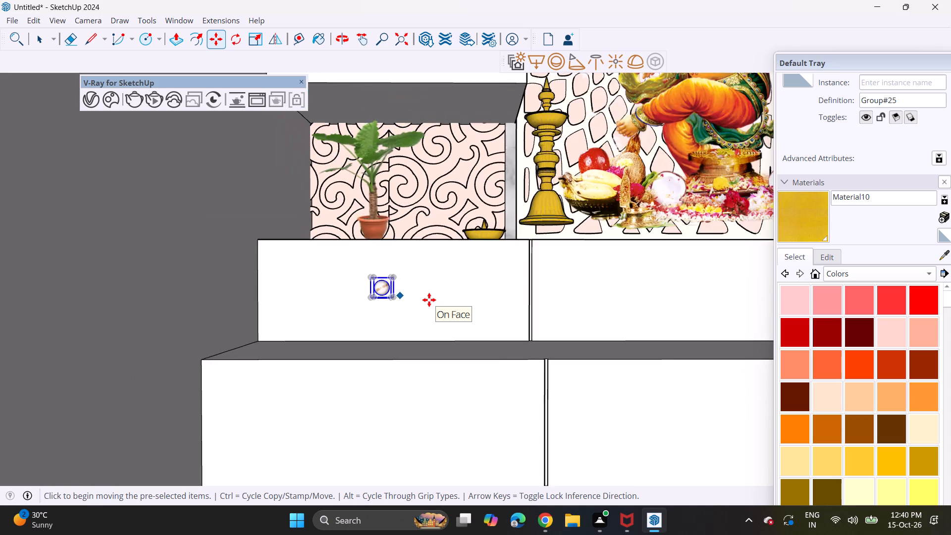
scroll(429, 300, "down", 9)
middle_click_drag(430, 301, 314, 285)
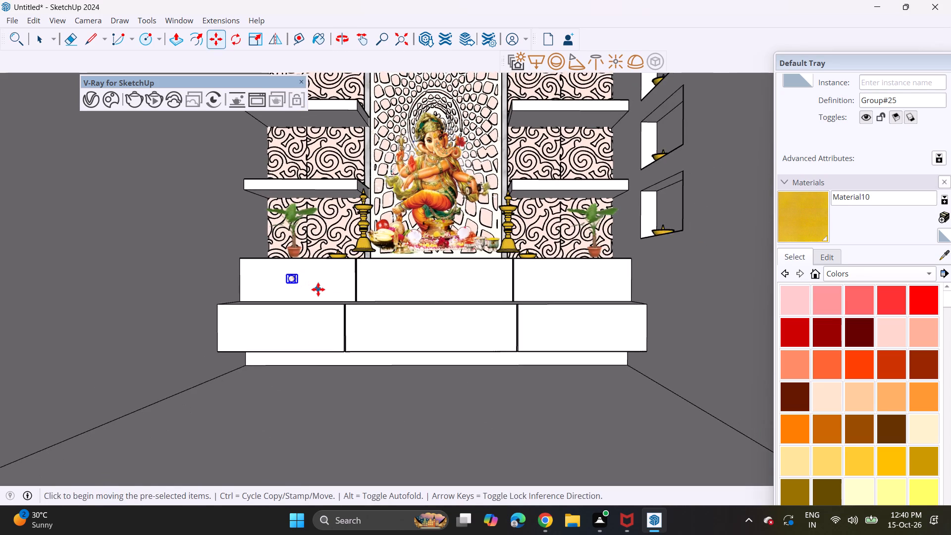
scroll(318, 289, "up", 1)
key("space")
left_click(301, 363)
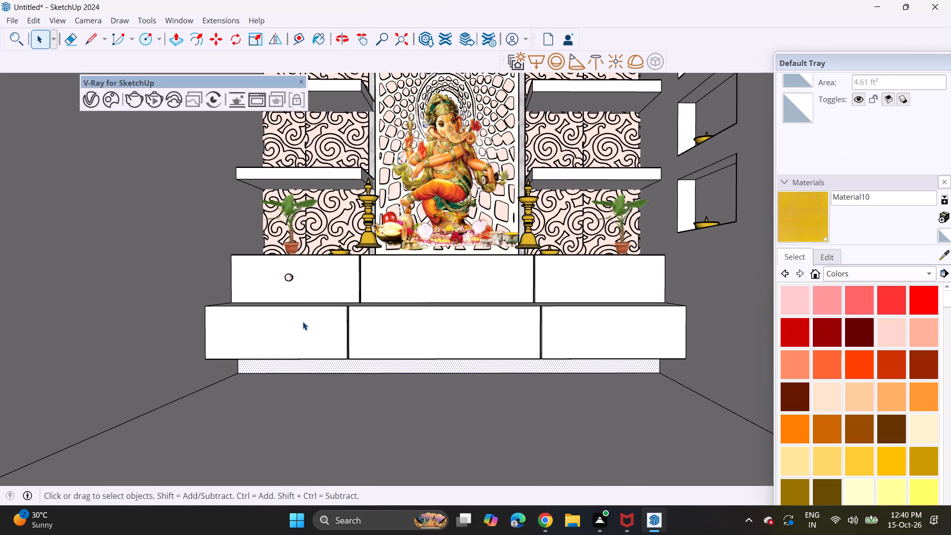
middle_click_drag(303, 321, 313, 322)
left_click(286, 279)
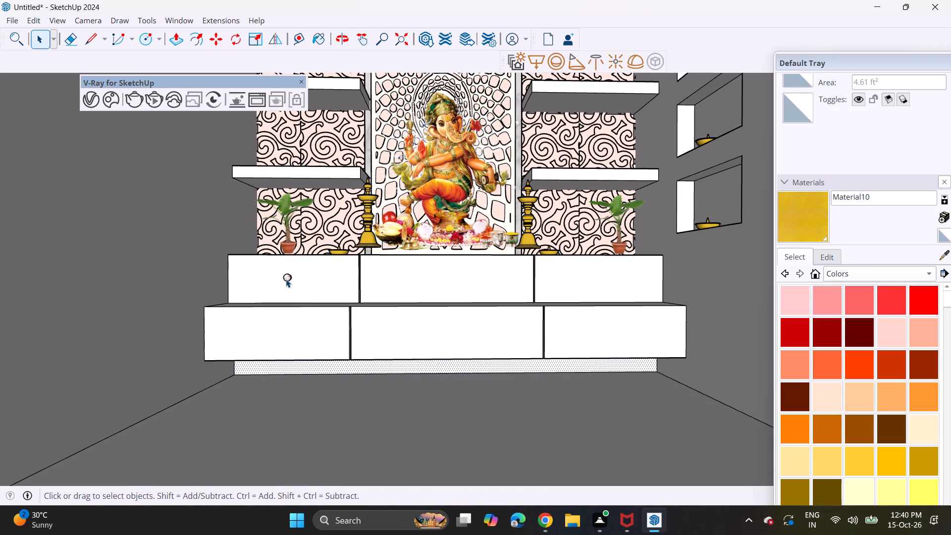
key("m")
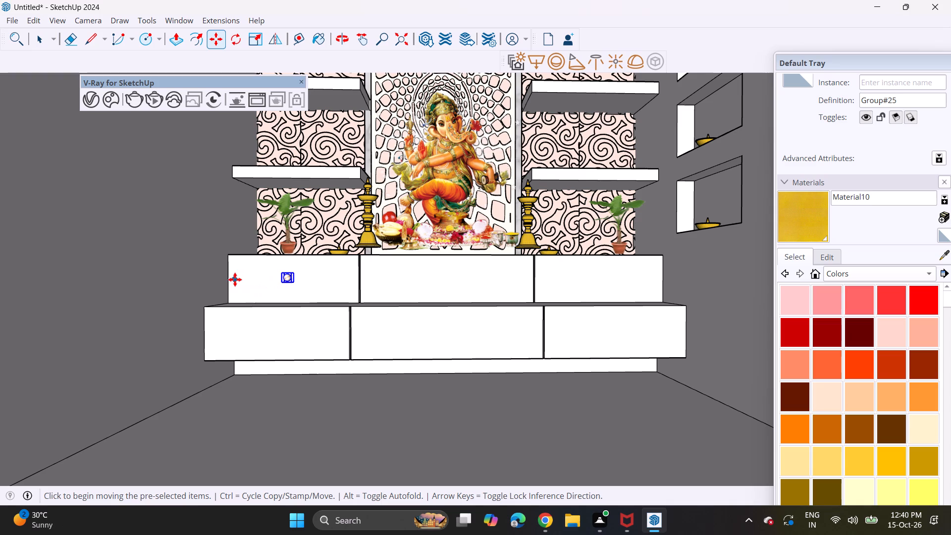
left_click(231, 279)
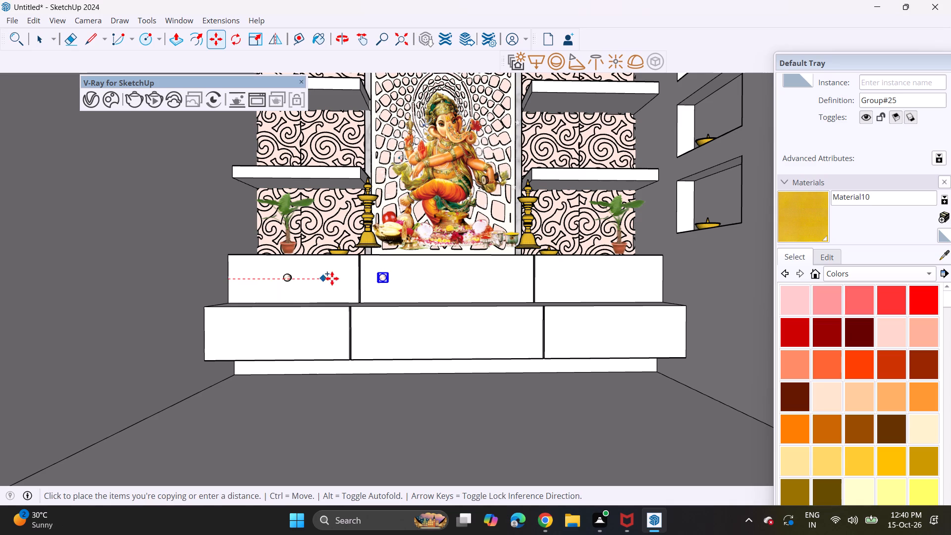
left_click(390, 282)
left_click(388, 279)
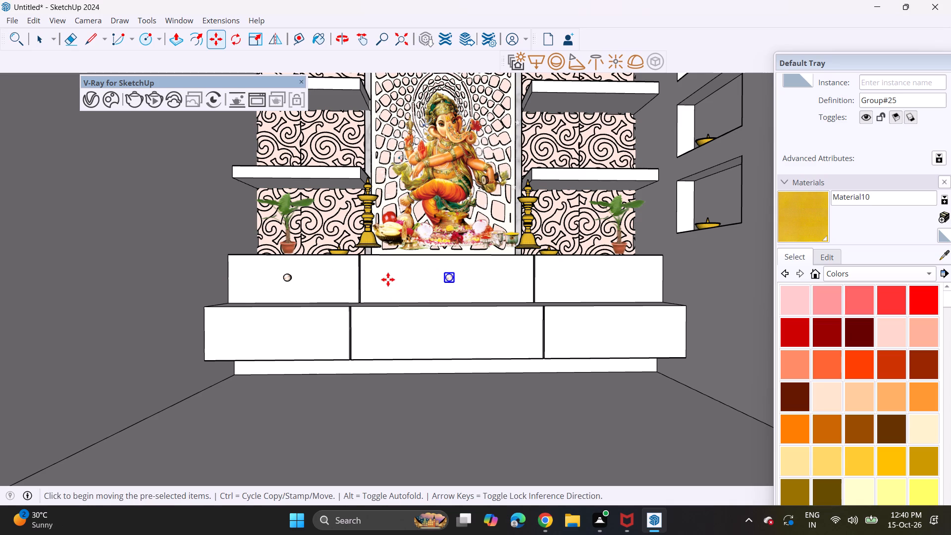
left_click(539, 276)
Copy the upper-right drawer's knob down onto the lower-right drawer front.
left_click(539, 276)
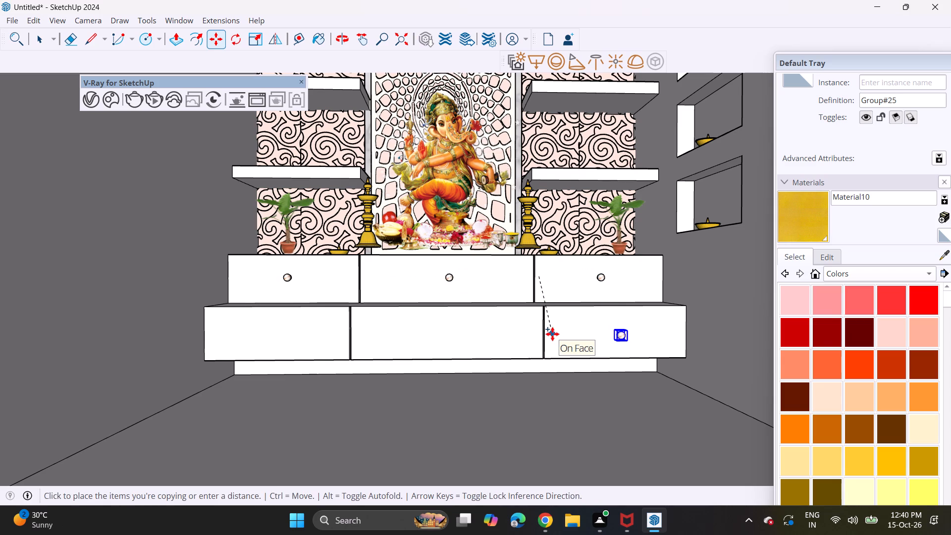
left_click(553, 334)
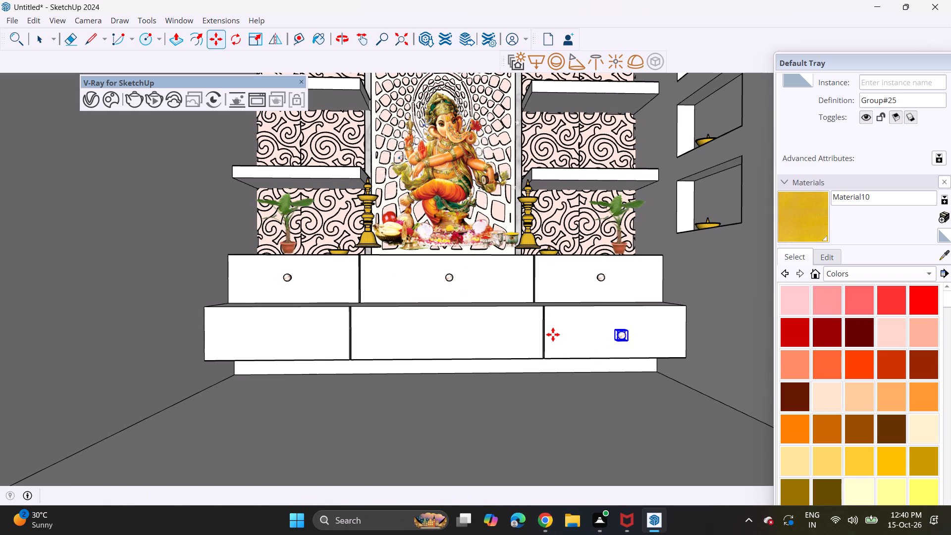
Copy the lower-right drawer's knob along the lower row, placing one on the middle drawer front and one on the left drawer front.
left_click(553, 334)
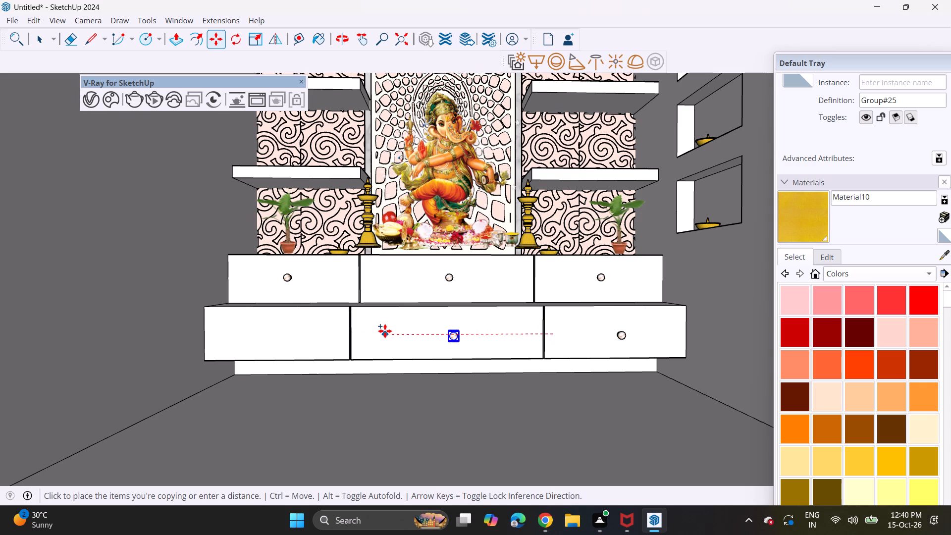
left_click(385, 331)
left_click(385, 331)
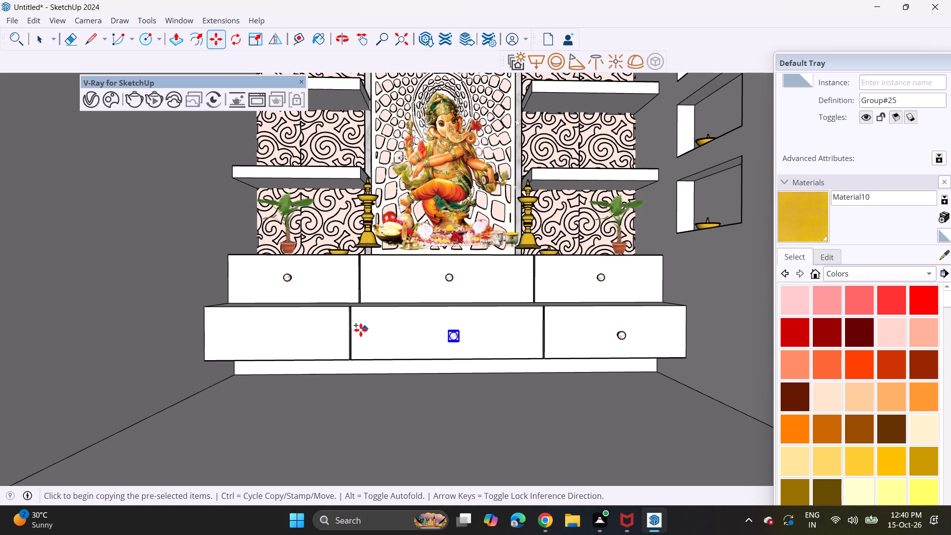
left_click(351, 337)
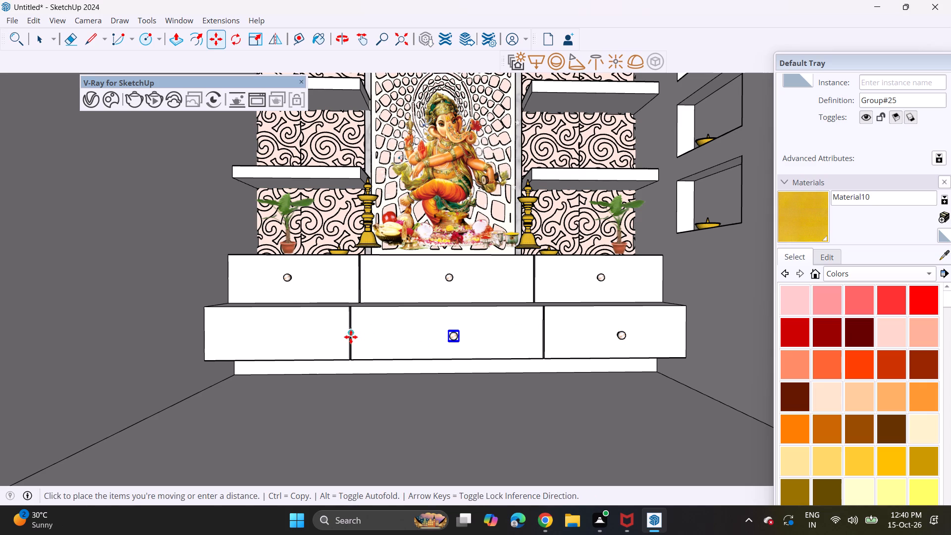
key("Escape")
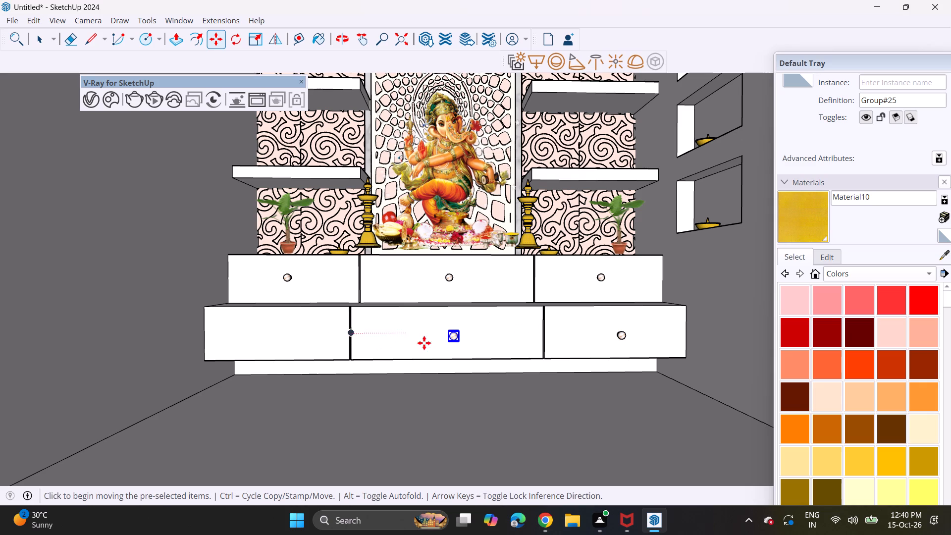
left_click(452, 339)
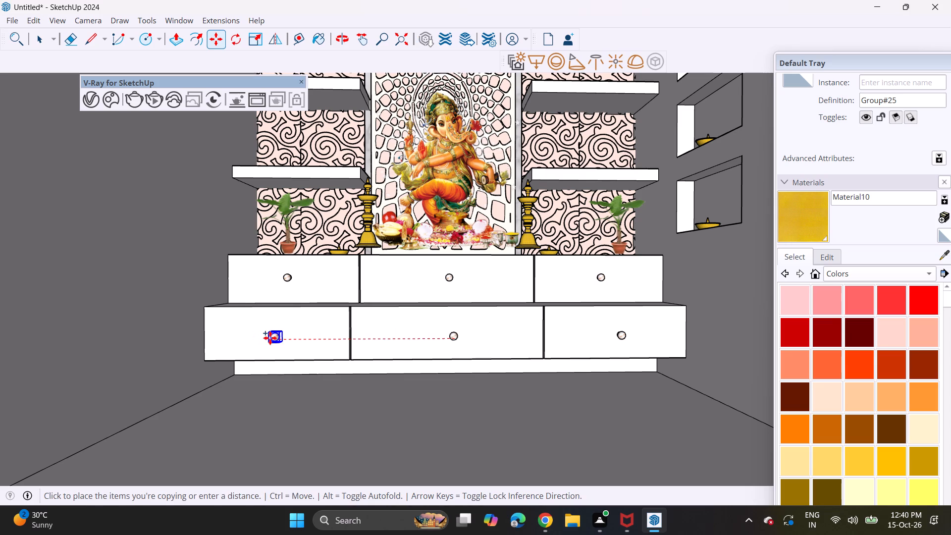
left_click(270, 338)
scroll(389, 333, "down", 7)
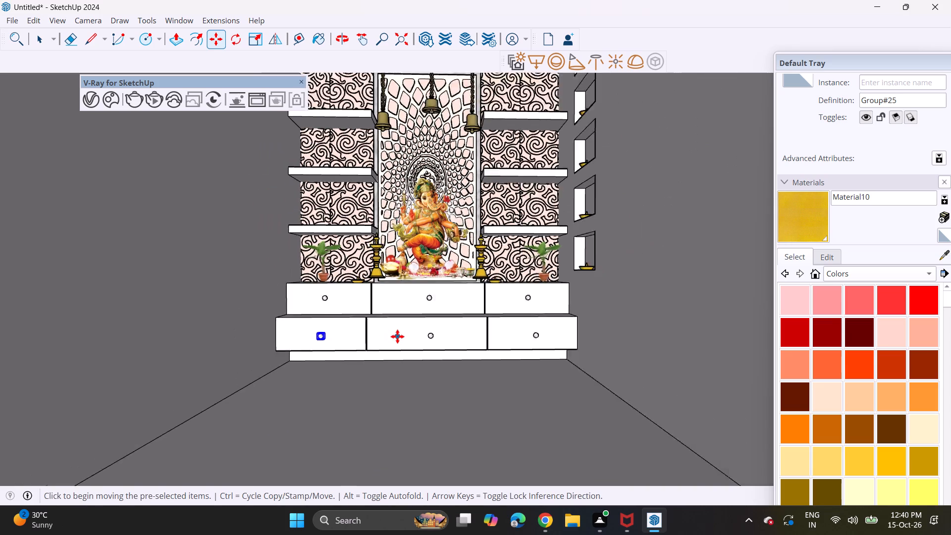
Scale the upper-left drawer's knob up uniformly to roughly one and a half times its size.
middle_click(406, 330)
scroll(441, 297, "up", 9)
key("space")
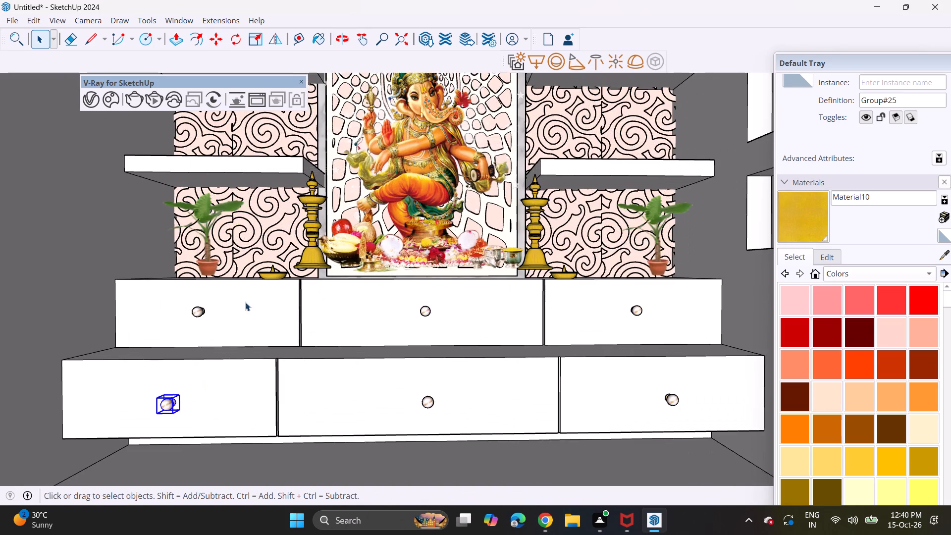
scroll(166, 298, "up", 4)
scroll(227, 314, "up", 3)
left_click(216, 323)
scroll(214, 323, "up", 3)
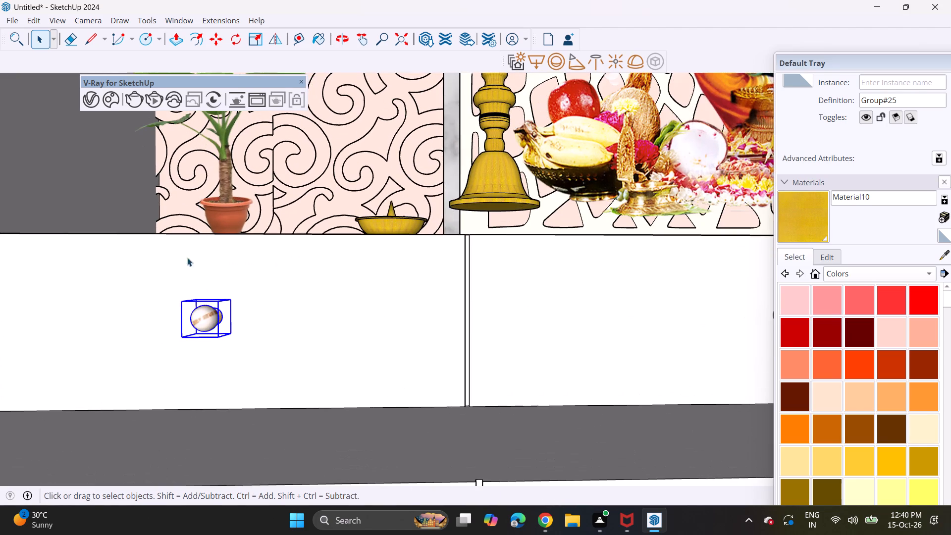
left_click(259, 37)
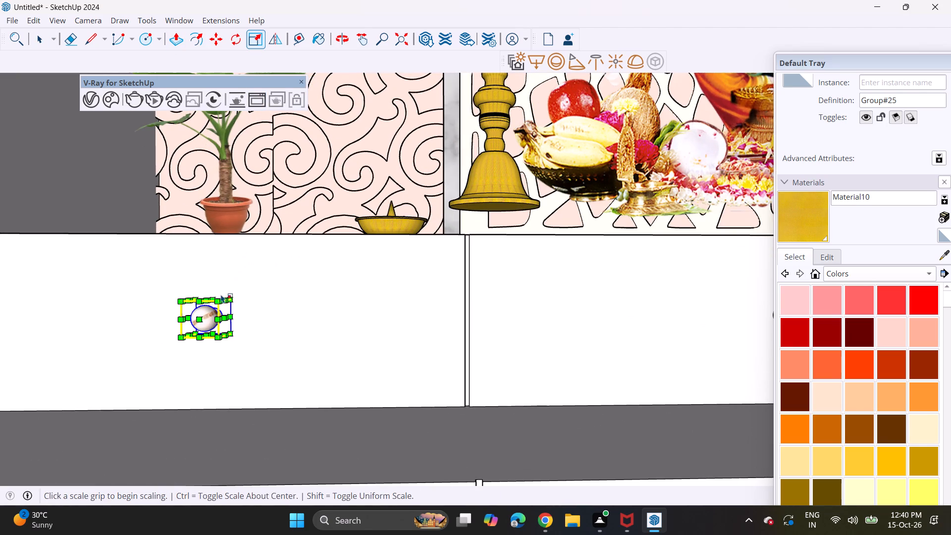
left_click(219, 297)
left_click(242, 289)
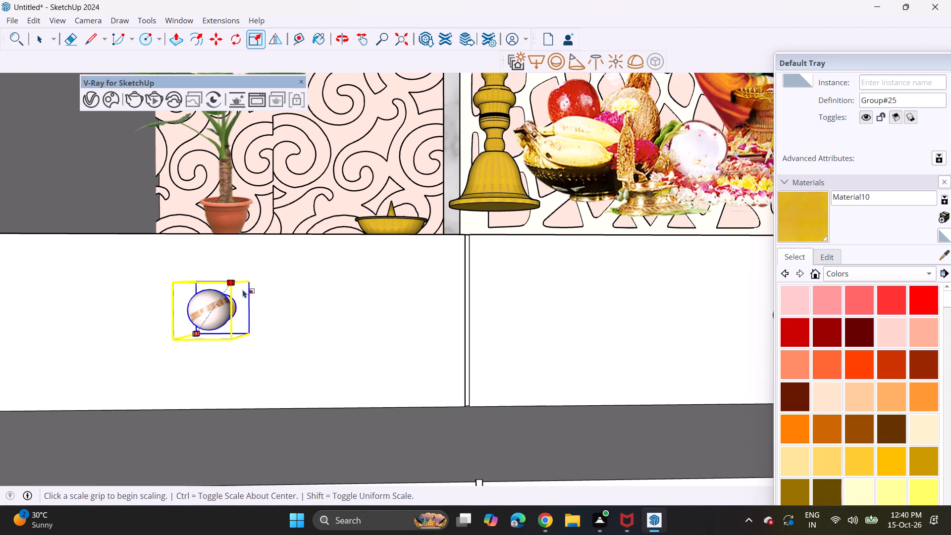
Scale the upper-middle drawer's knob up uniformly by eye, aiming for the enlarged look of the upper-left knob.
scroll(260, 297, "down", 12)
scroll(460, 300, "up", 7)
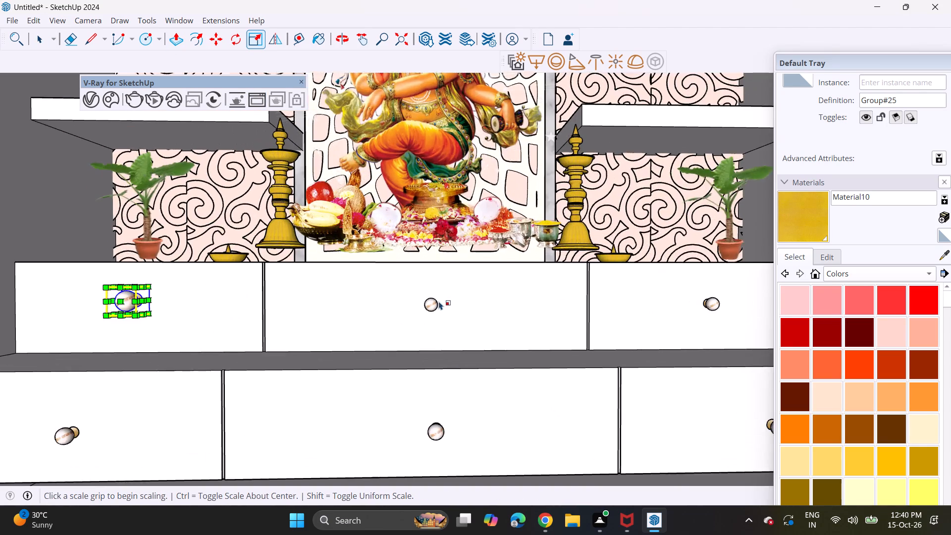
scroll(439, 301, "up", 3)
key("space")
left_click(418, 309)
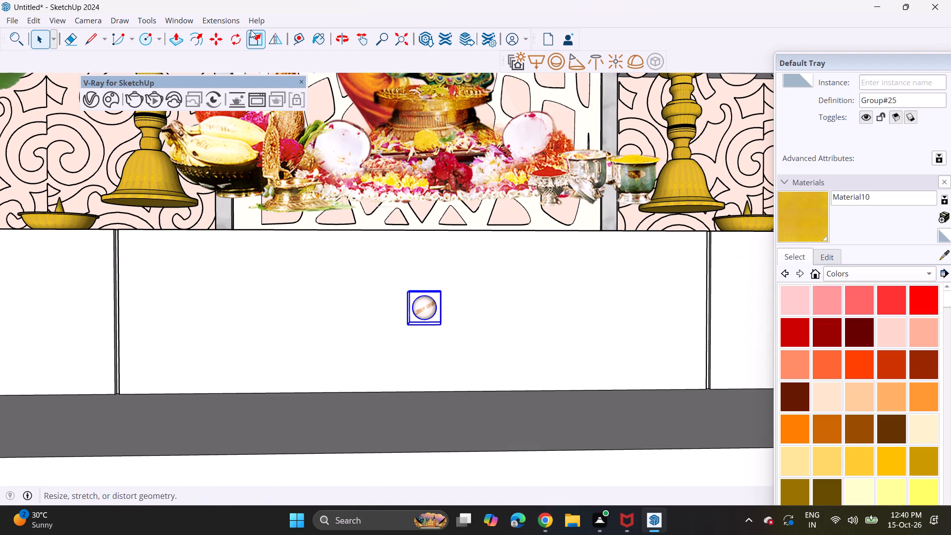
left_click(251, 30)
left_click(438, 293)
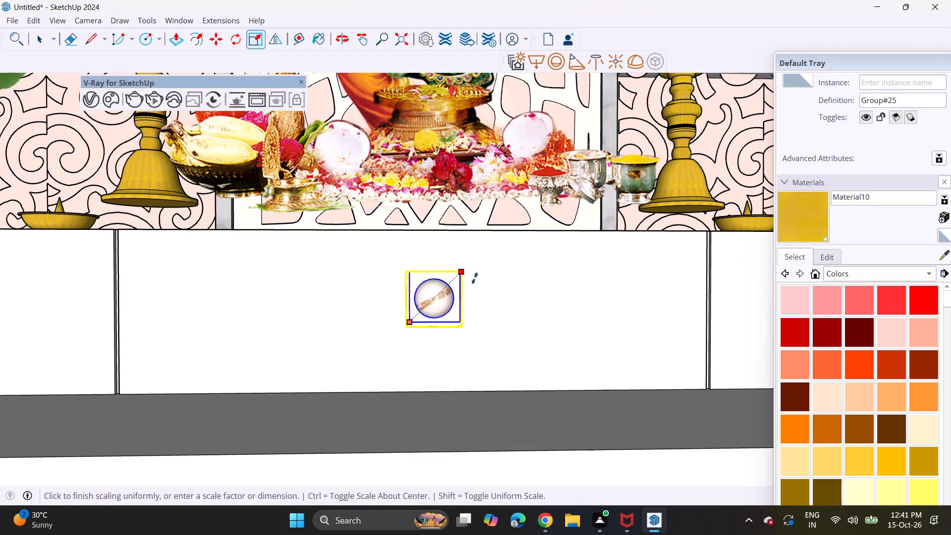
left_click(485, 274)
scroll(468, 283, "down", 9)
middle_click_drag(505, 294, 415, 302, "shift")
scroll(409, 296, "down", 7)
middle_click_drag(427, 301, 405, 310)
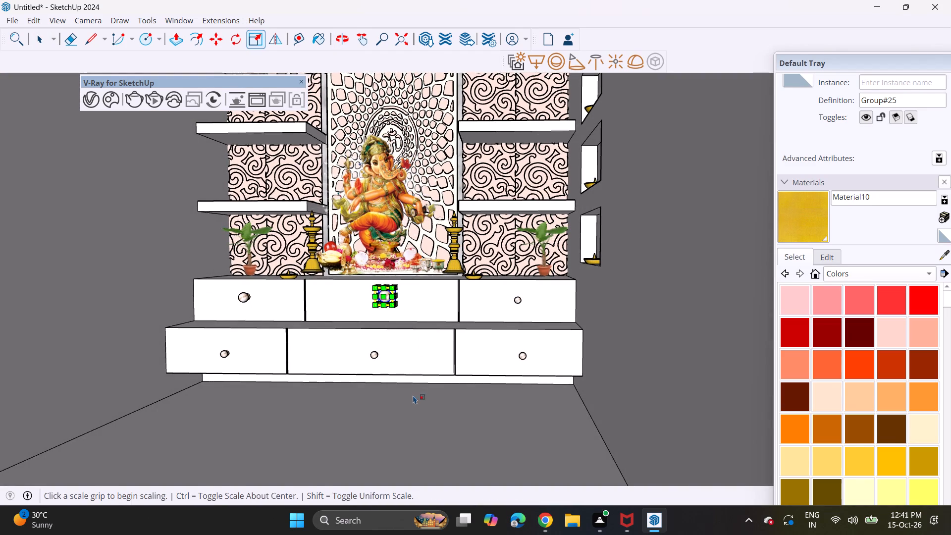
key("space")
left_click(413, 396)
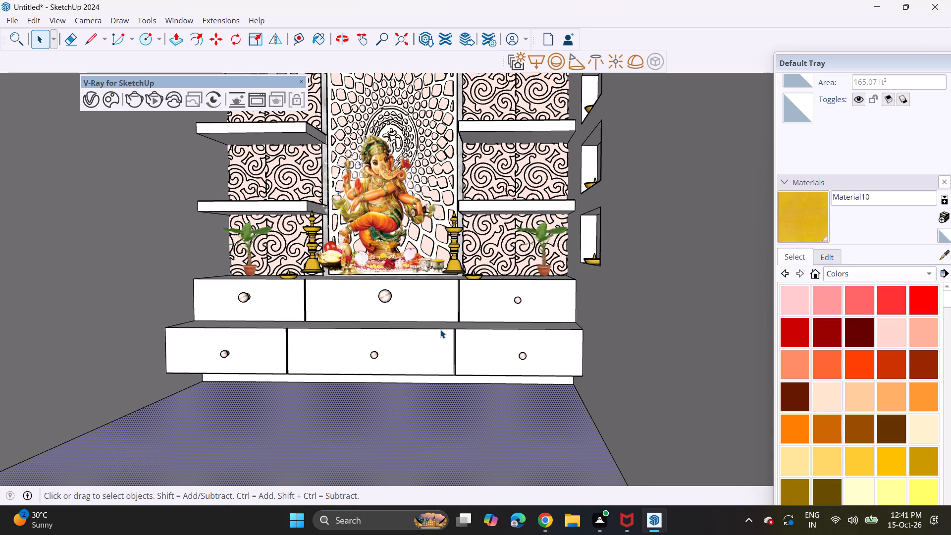
Delete the knob on the upper-middle drawer front.
scroll(440, 326, "down", 4)
middle_click_drag(426, 331, 449, 329)
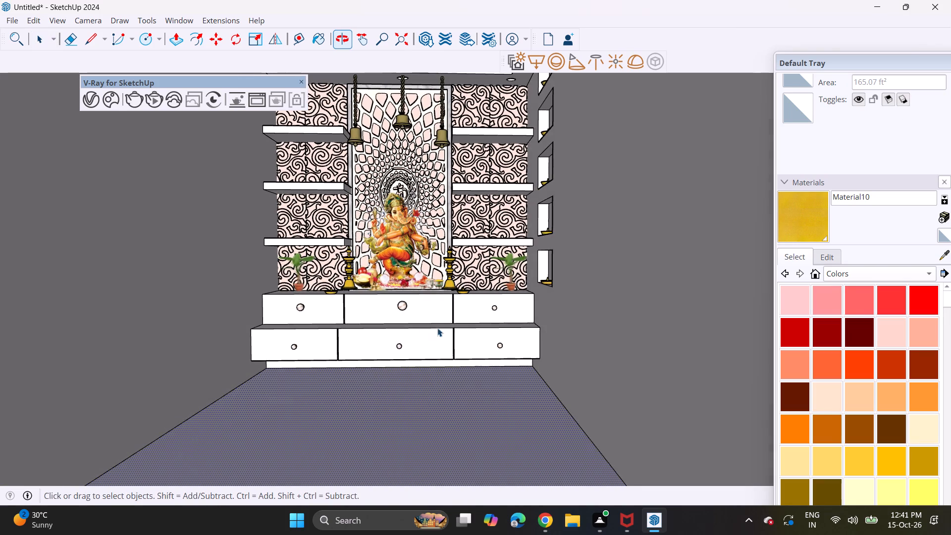
scroll(395, 309, "up", 4)
left_click(407, 301)
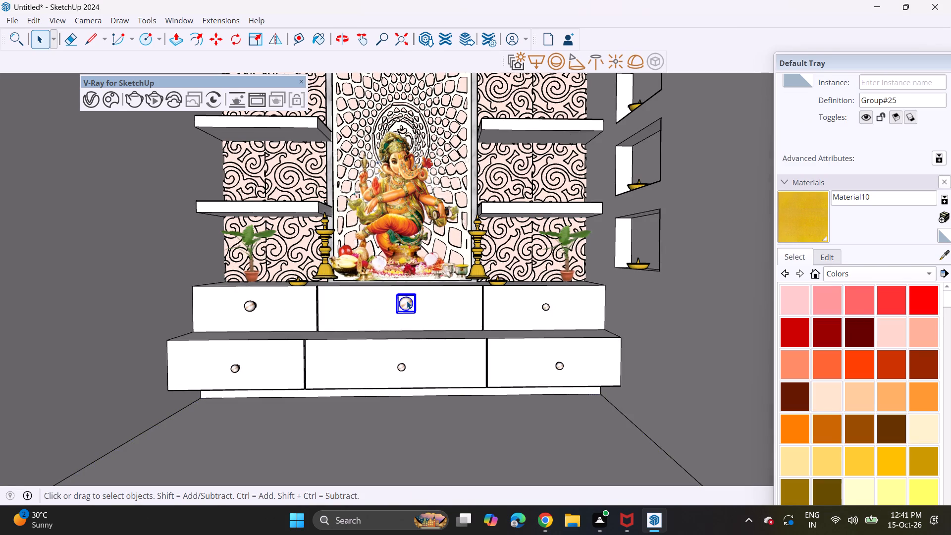
key("Delete")
Copy the enlarged upper-left knob horizontally along the upper row, placing one on the middle drawer front and one on the right drawer front.
left_click(246, 310)
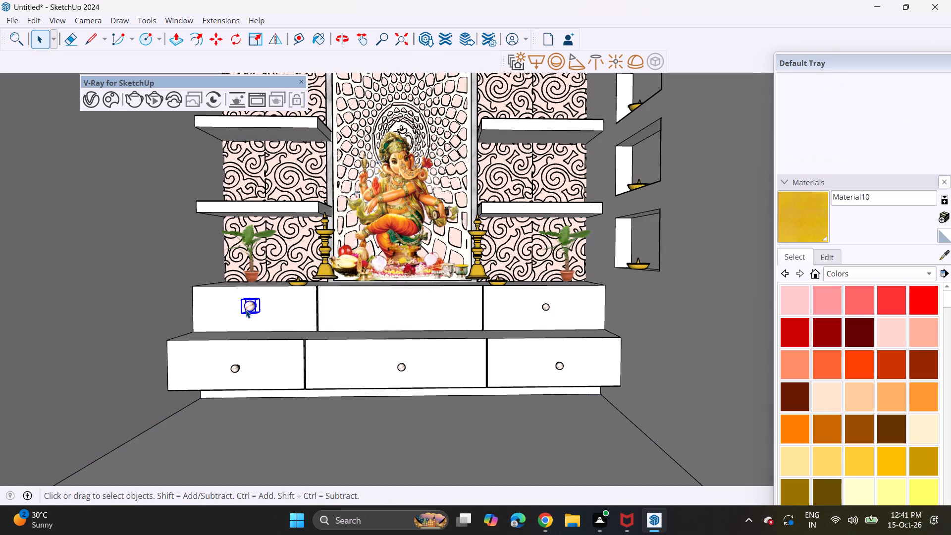
key("m")
left_click(190, 330)
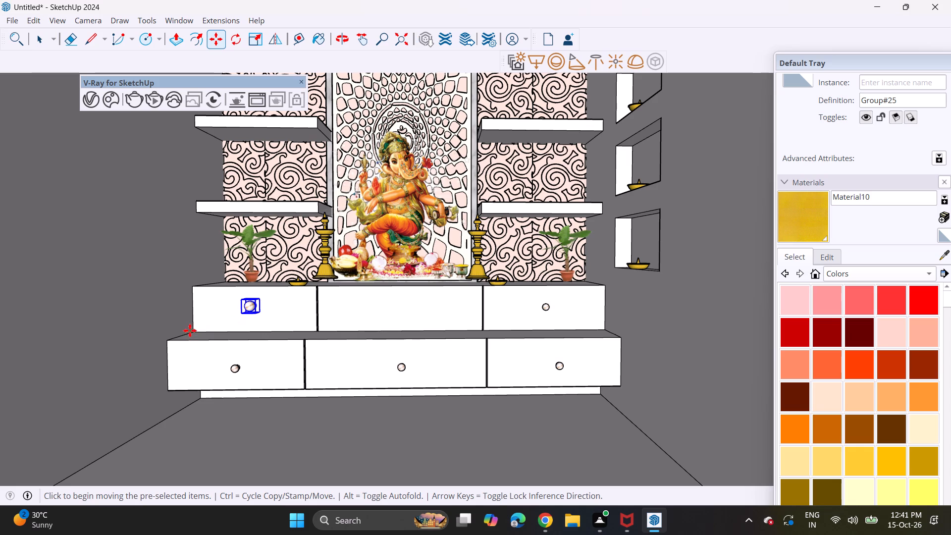
left_click(343, 332)
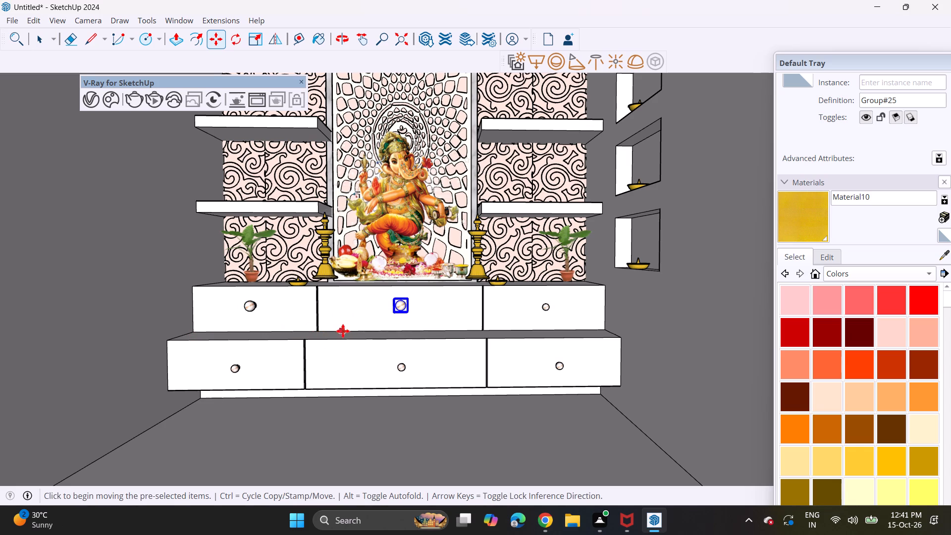
left_click(343, 331)
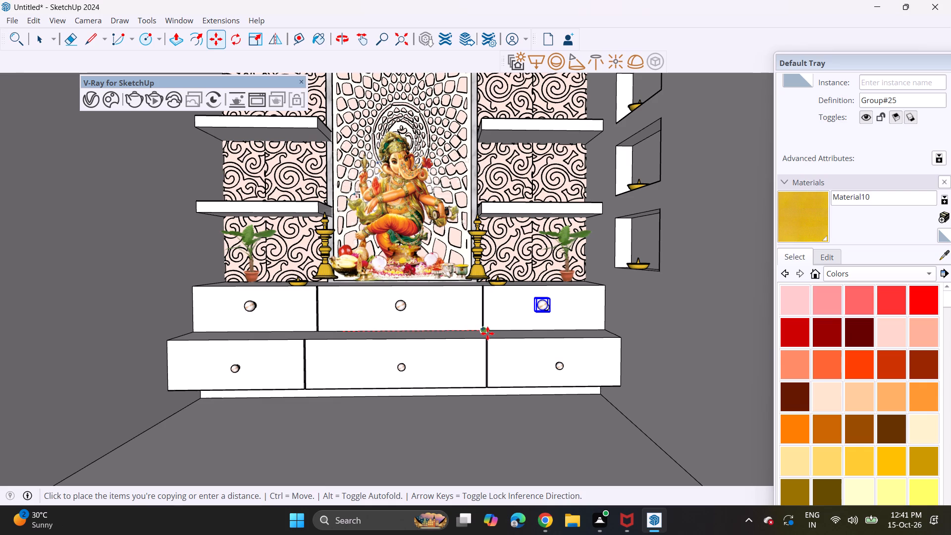
left_click(490, 333)
Delete the smaller old knob overlapping the enlarged copy on the upper-right drawer front.
scroll(551, 314, "up", 4)
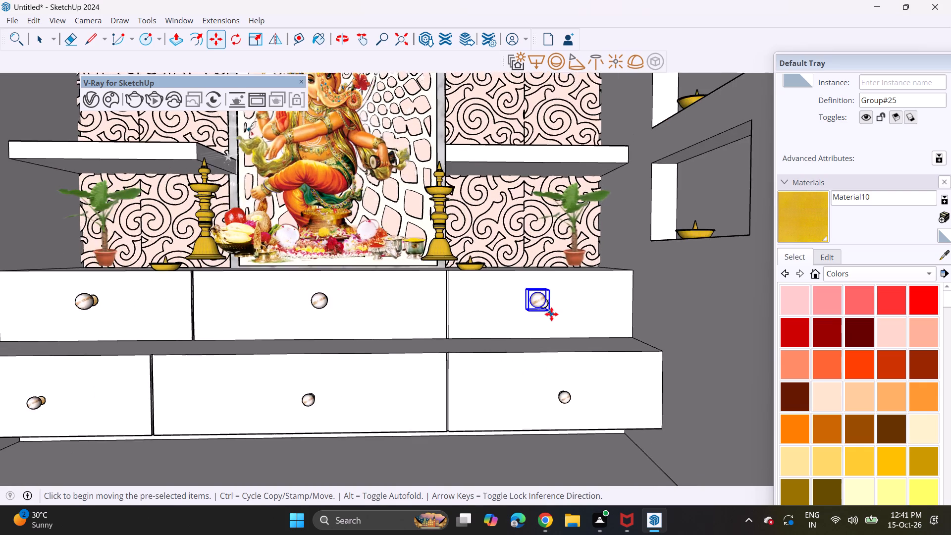
scroll(551, 309, "up", 3)
type("b")
key("space")
left_click(556, 301)
left_click(543, 304)
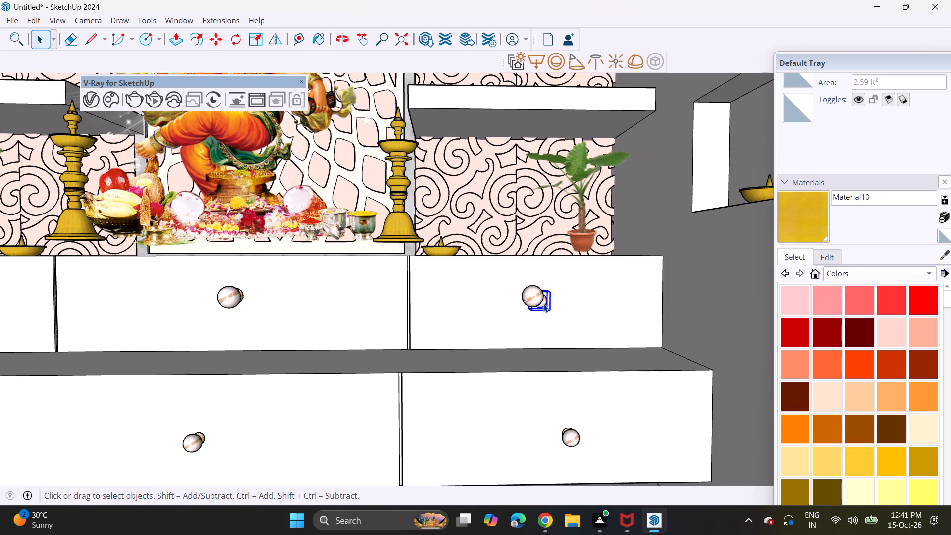
key("Delete")
Adjust the enlarged knob's position on the upper-right drawer front so it sits near the middle, in line with the other upper knobs.
left_click(529, 300)
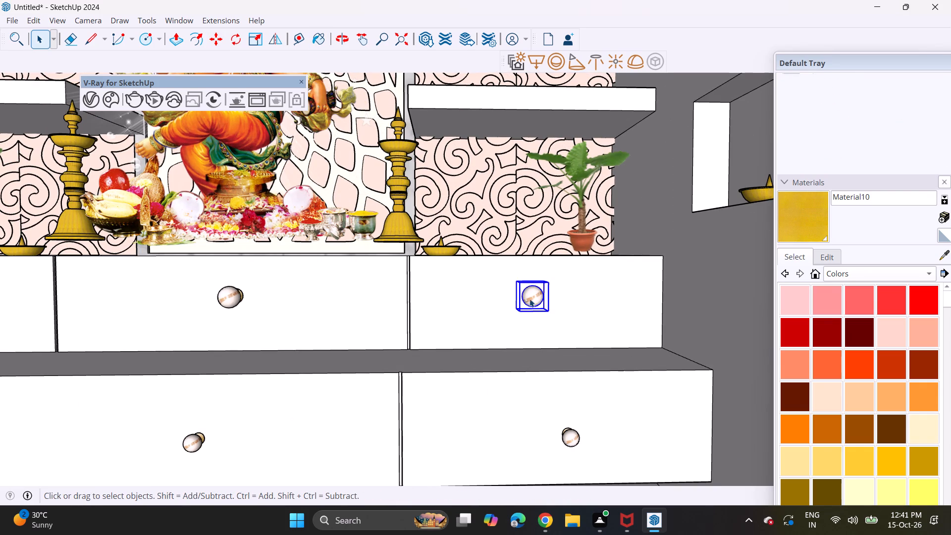
key("m")
left_click(533, 294)
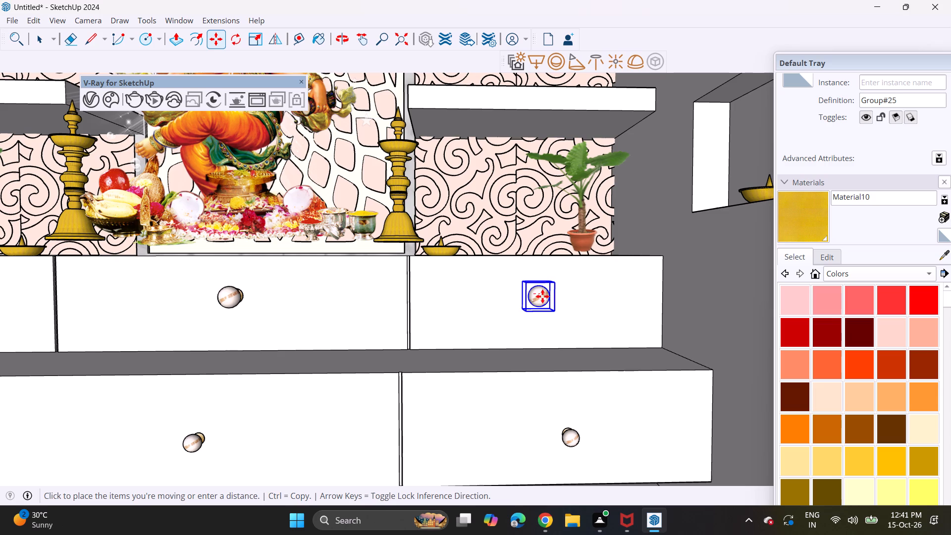
left_click(548, 302)
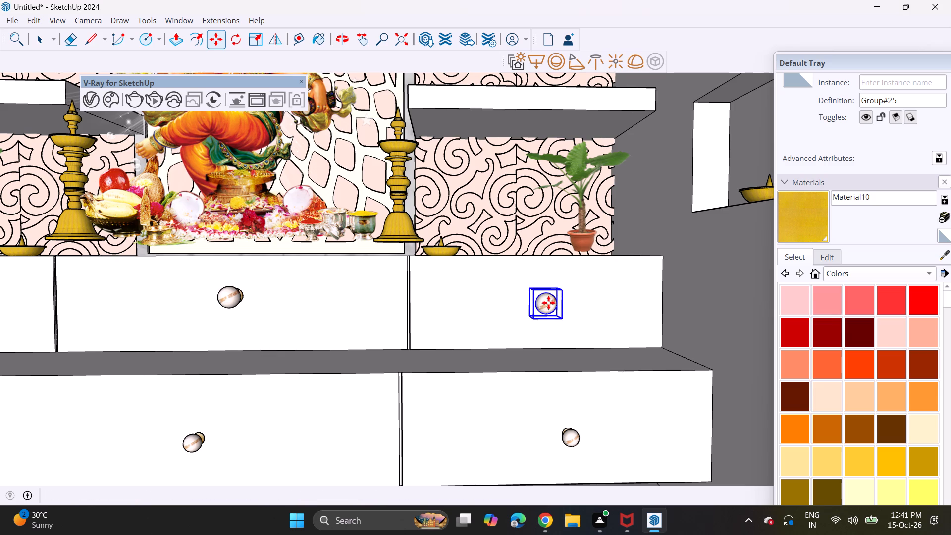
scroll(541, 308, "down", 13)
key("space")
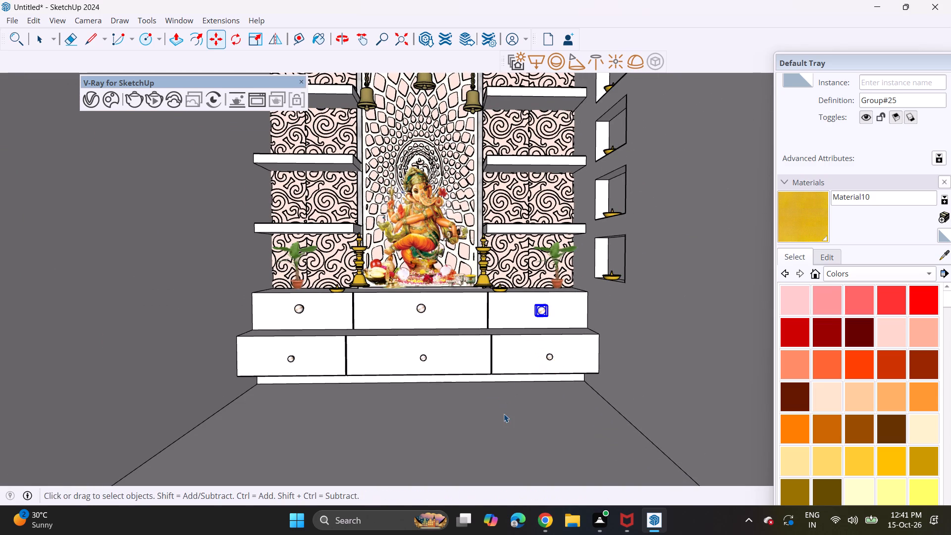
left_click(504, 414)
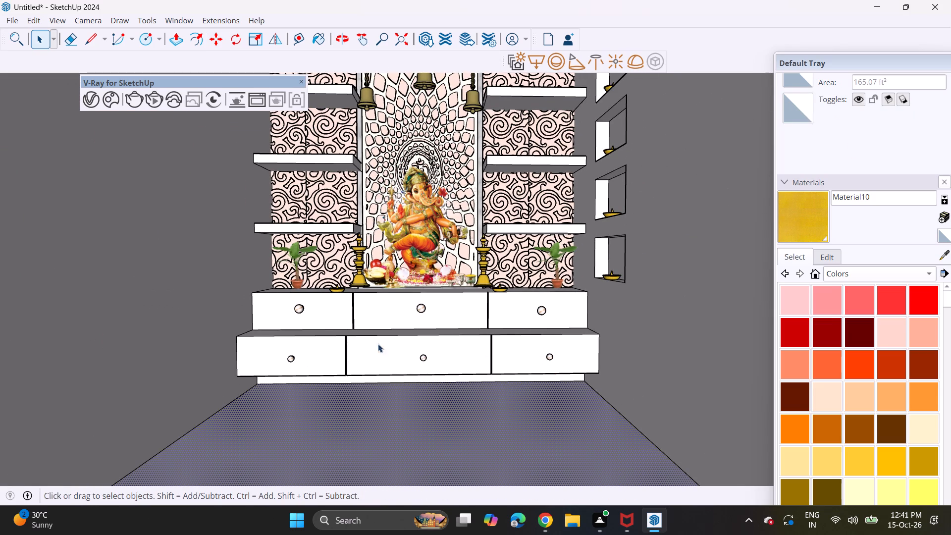
scroll(546, 328, "up", 4)
left_click(539, 308)
scroll(544, 298, "up", 2)
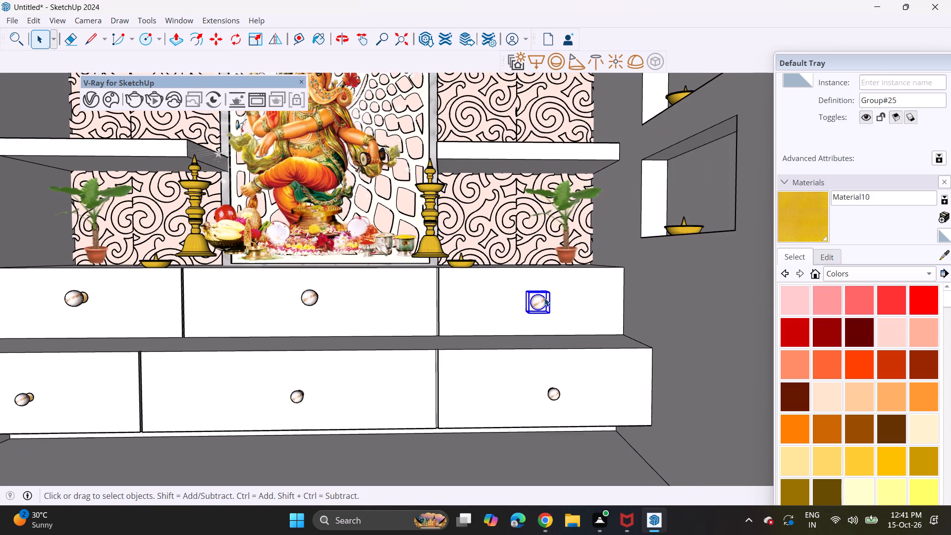
key("m")
left_click(542, 303)
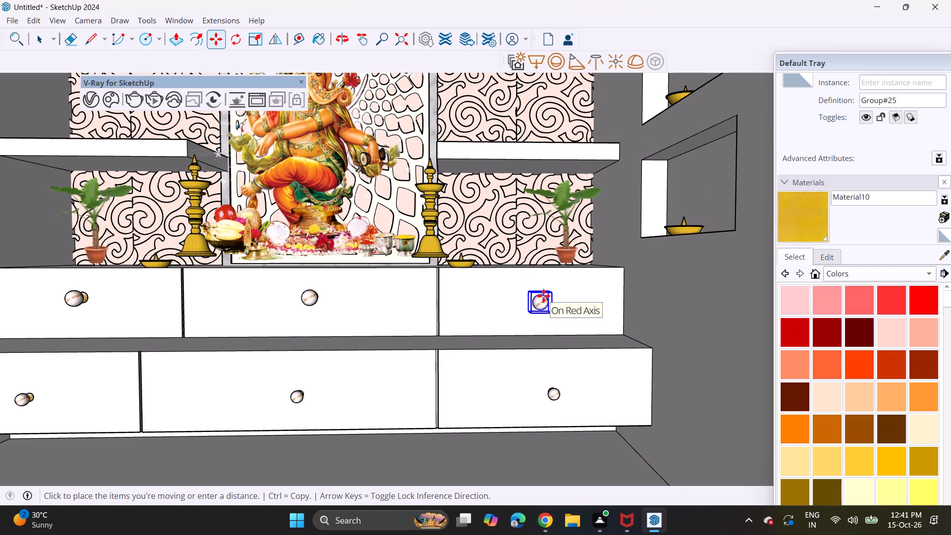
left_click(543, 293)
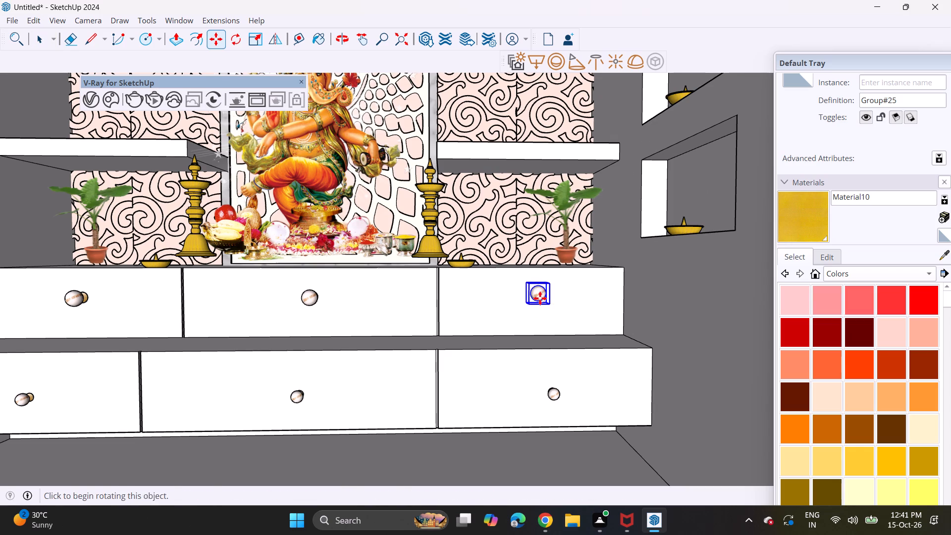
Delete the three smaller knobs from the lower-row drawer fronts.
scroll(496, 307, "down", 3)
scroll(506, 347, "down", 3)
key("space")
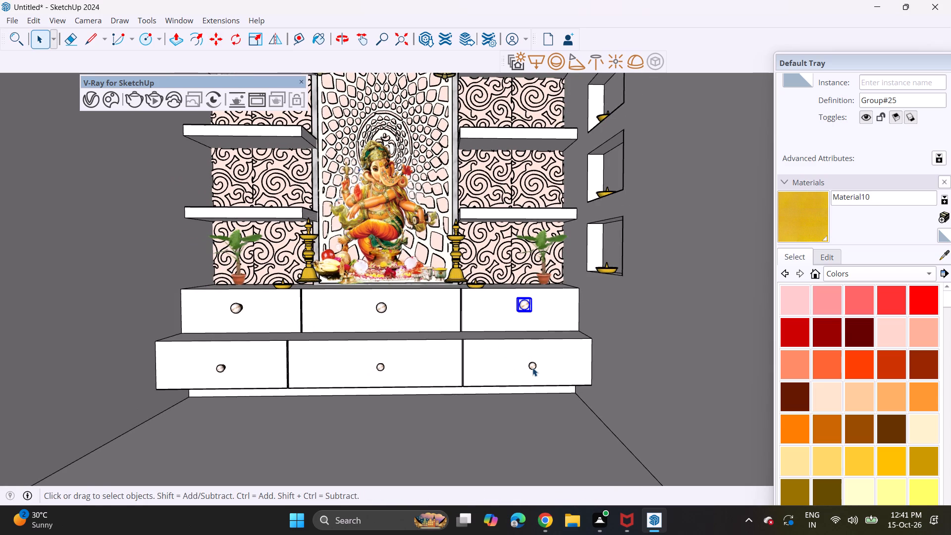
left_click(532, 368)
key("Delete")
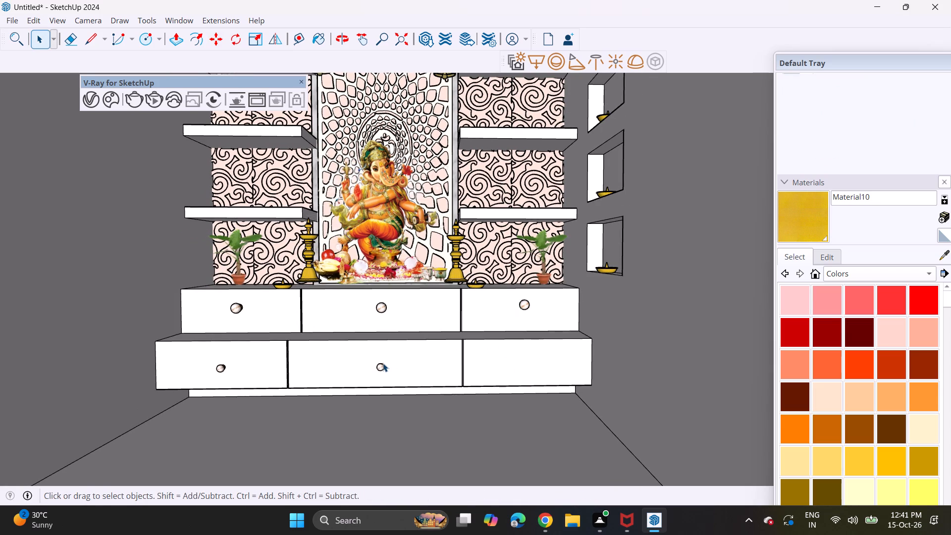
left_click(383, 363)
key("Delete")
left_click(222, 369)
key("Delete")
Copy the enlarged upper-left knob down to the lower-left drawer front, and copy it across to the lower middle and right drawer fronts.
left_click(235, 310)
scroll(256, 311, "up", 3)
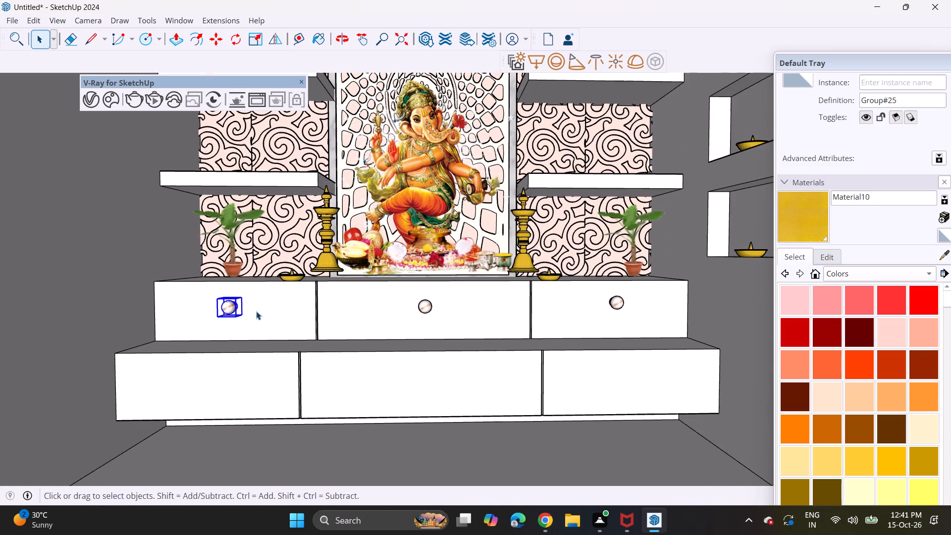
key("m")
left_click(244, 317)
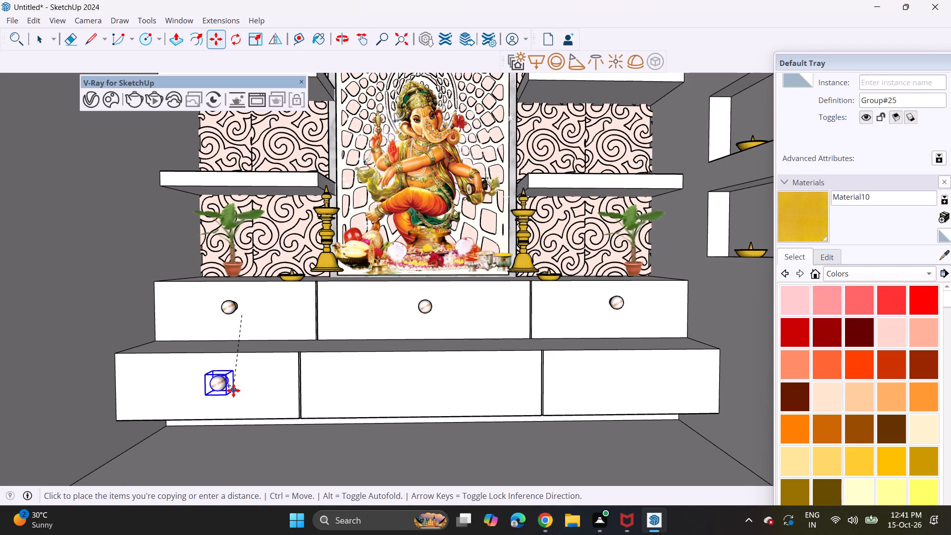
left_click(225, 395)
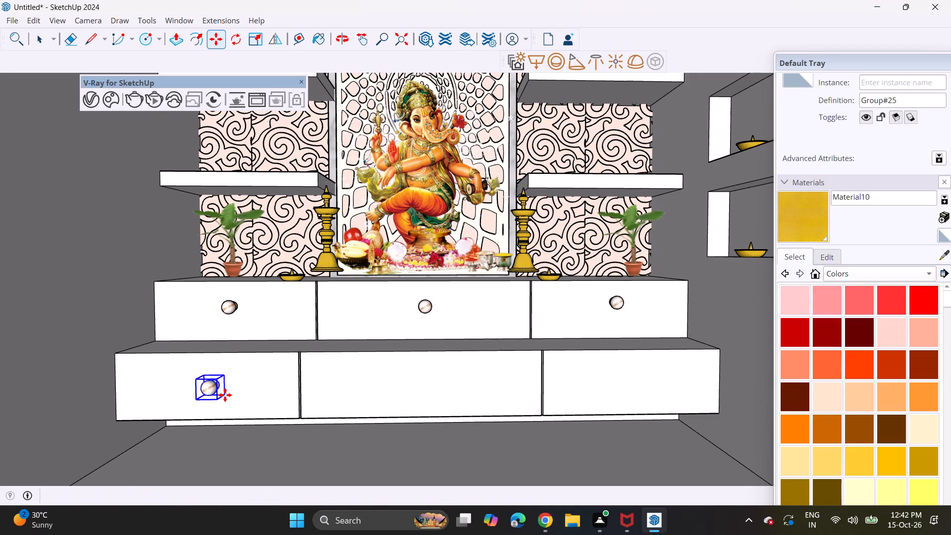
left_click(231, 395)
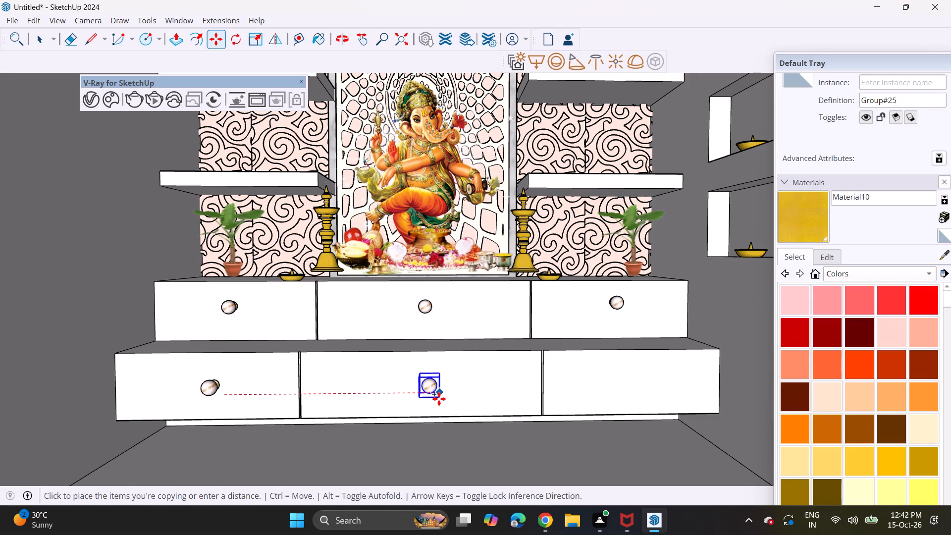
left_click(439, 399)
left_click(441, 395)
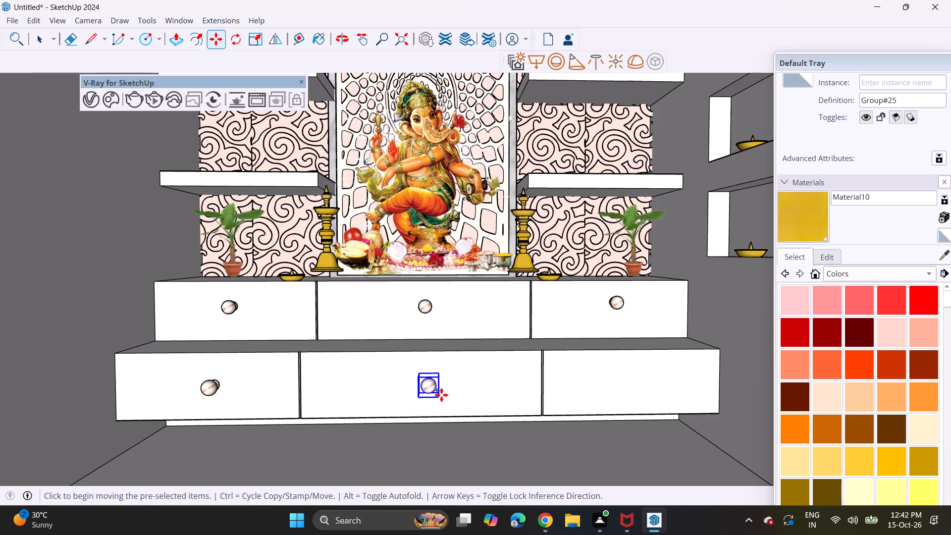
left_click(653, 391)
Delete the leftover grey panel and its two spare knobs standing outside the room.
scroll(535, 345, "down", 3)
middle_click_drag(535, 342, 524, 312)
scroll(523, 308, "down", 10)
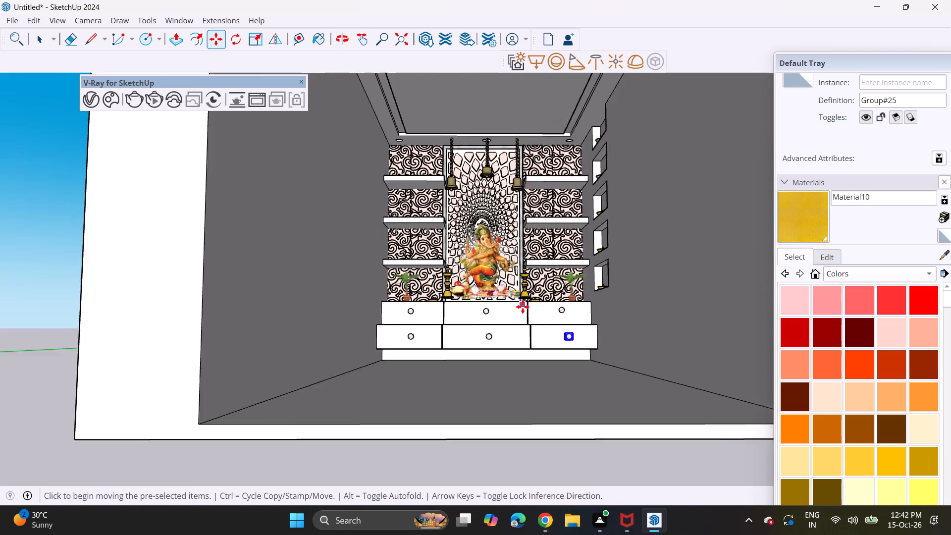
scroll(523, 307, "down", 1)
middle_click_drag(525, 303, 507, 334)
key("space")
left_click(202, 266)
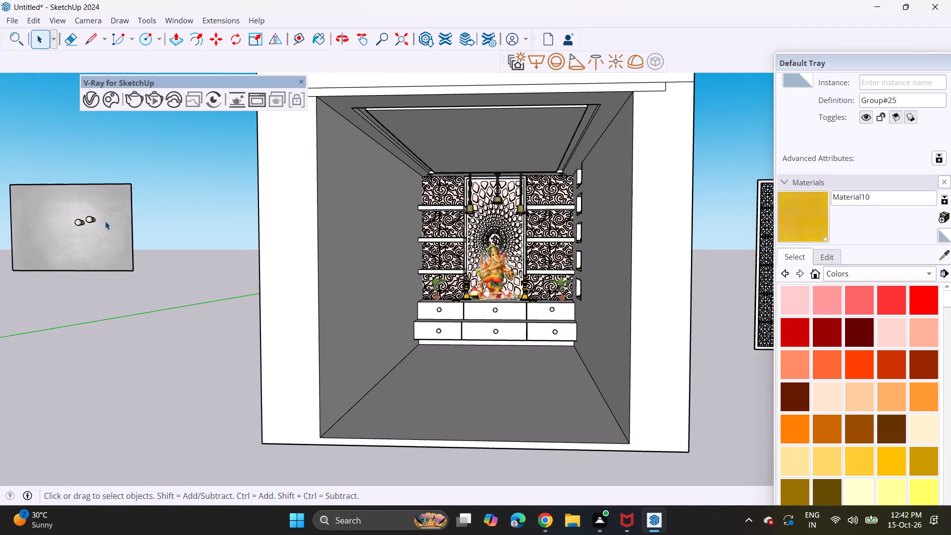
left_click(105, 221)
key("Delete")
left_click_drag(41, 183, 128, 244)
key("Delete")
Delete the five jali panels, the sample pooja wall with plants and the small figure outside the room.
scroll(113, 241, "down", 15)
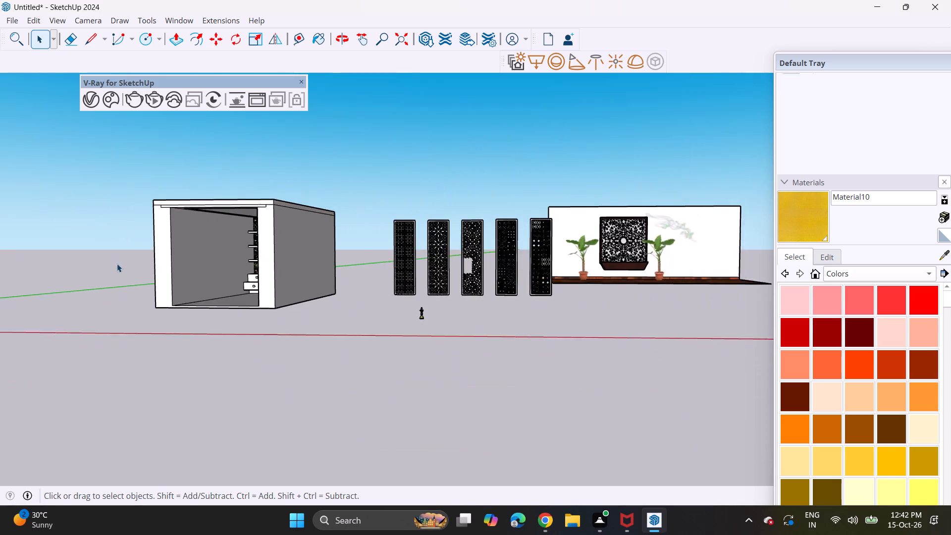
left_click_drag(345, 164, 761, 324)
key("Delete")
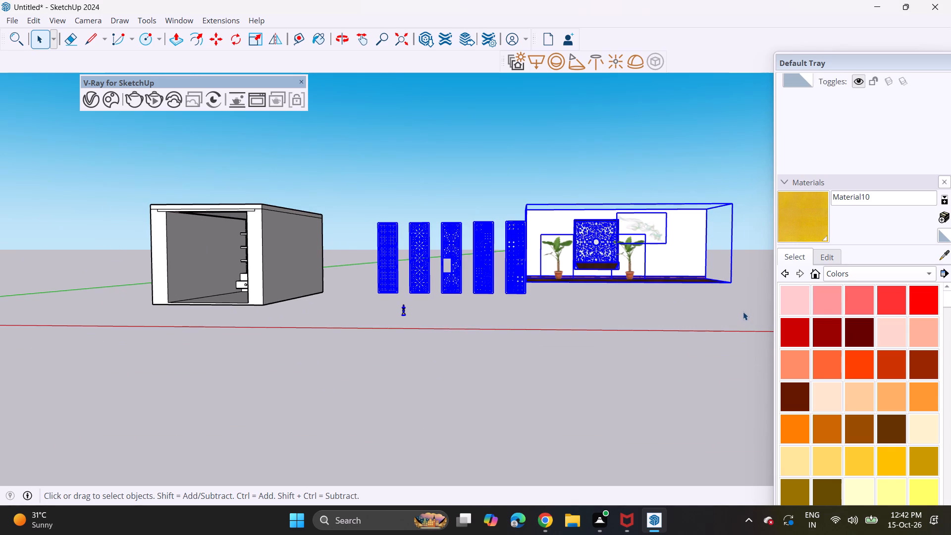
Examine the altar wall, shelves and drawer knobs inside the room from the front.
scroll(206, 257, "up", 7)
middle_click_drag(210, 252, 270, 251)
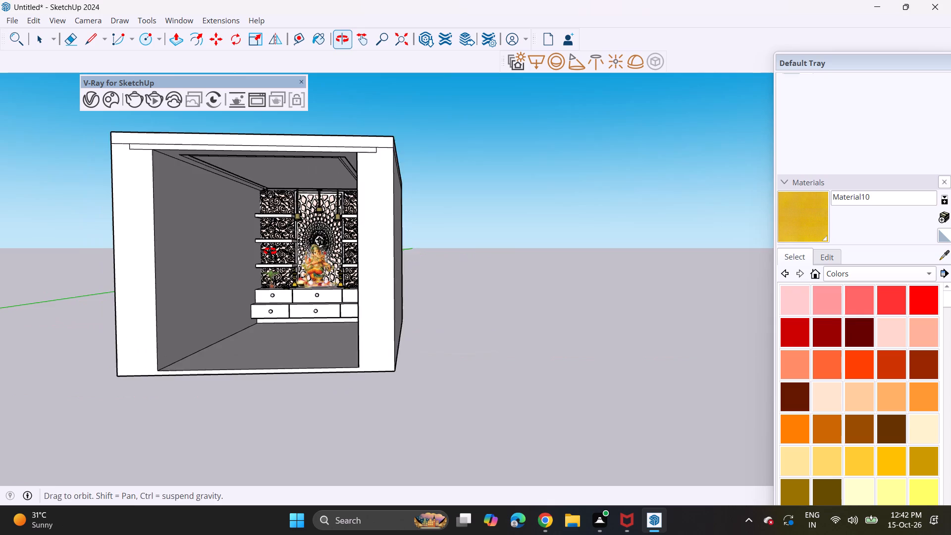
middle_click_drag(270, 251, 288, 243)
scroll(285, 241, "up", 3)
middle_click_drag(281, 247, 258, 264)
middle_click_drag(255, 265, 333, 257)
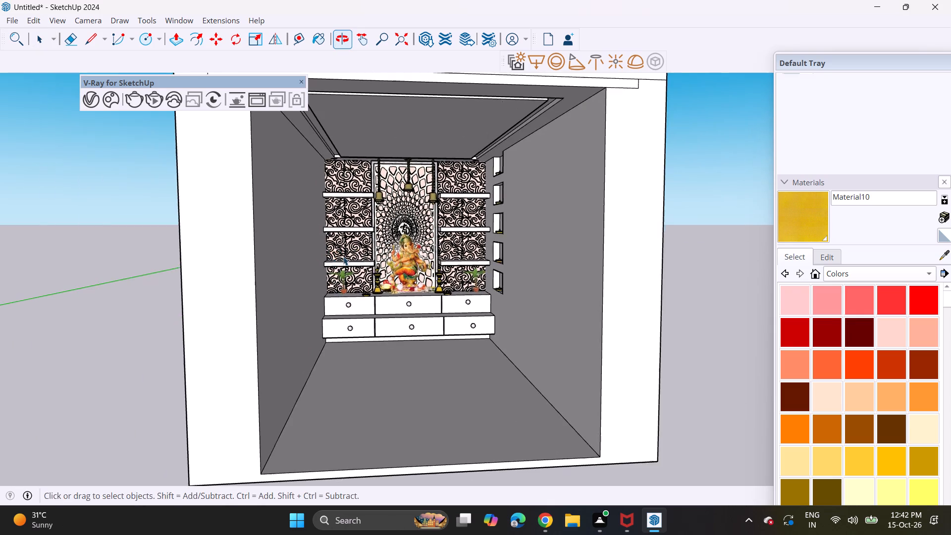
scroll(343, 257, "up", 3)
middle_click_drag(352, 247, 331, 258)
scroll(332, 242, "up", 2)
middle_click_drag(341, 241, 333, 236)
middle_click_drag(330, 234, 317, 262, "shift")
middle_click_drag(317, 260, 322, 254)
middle_click_drag(316, 256, 297, 237)
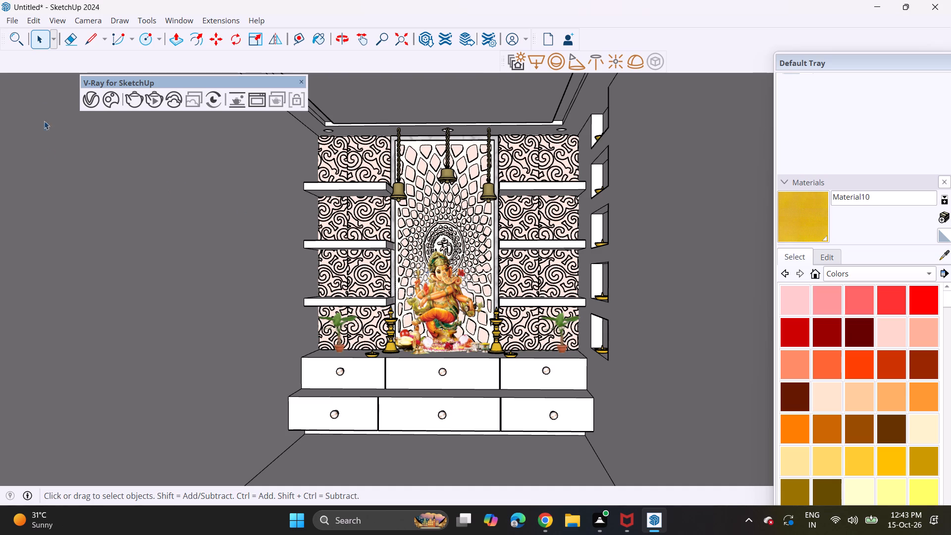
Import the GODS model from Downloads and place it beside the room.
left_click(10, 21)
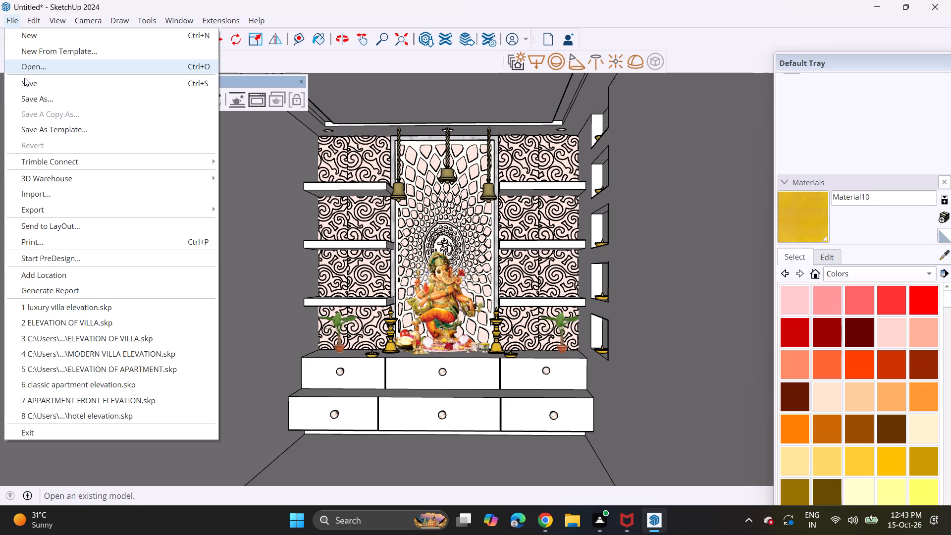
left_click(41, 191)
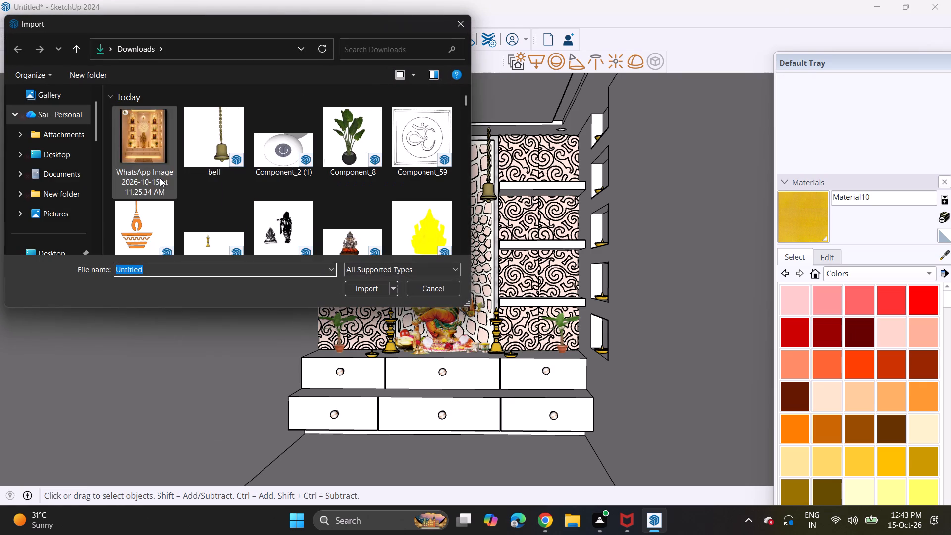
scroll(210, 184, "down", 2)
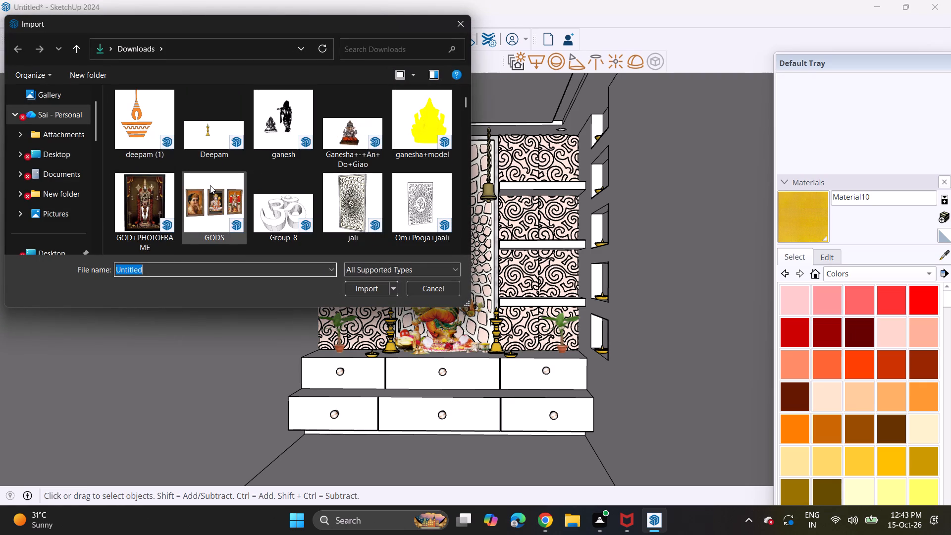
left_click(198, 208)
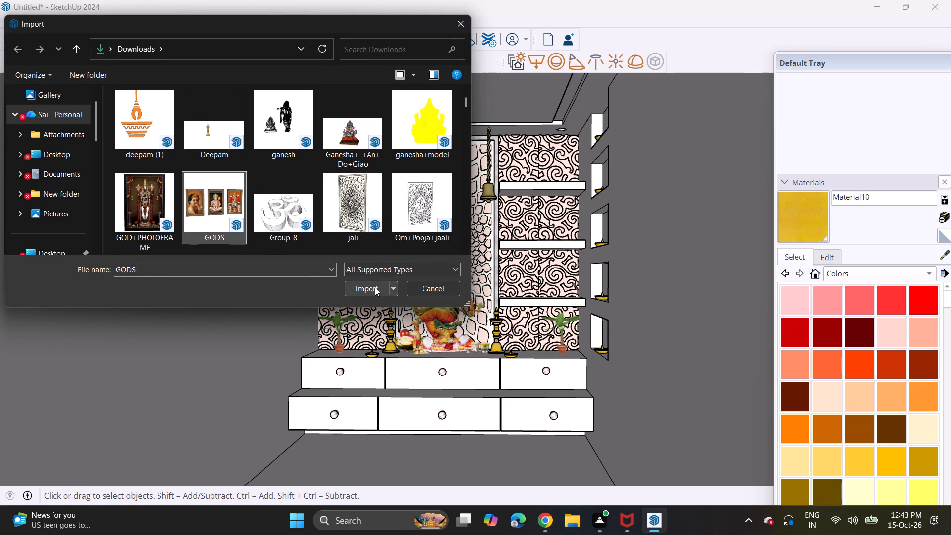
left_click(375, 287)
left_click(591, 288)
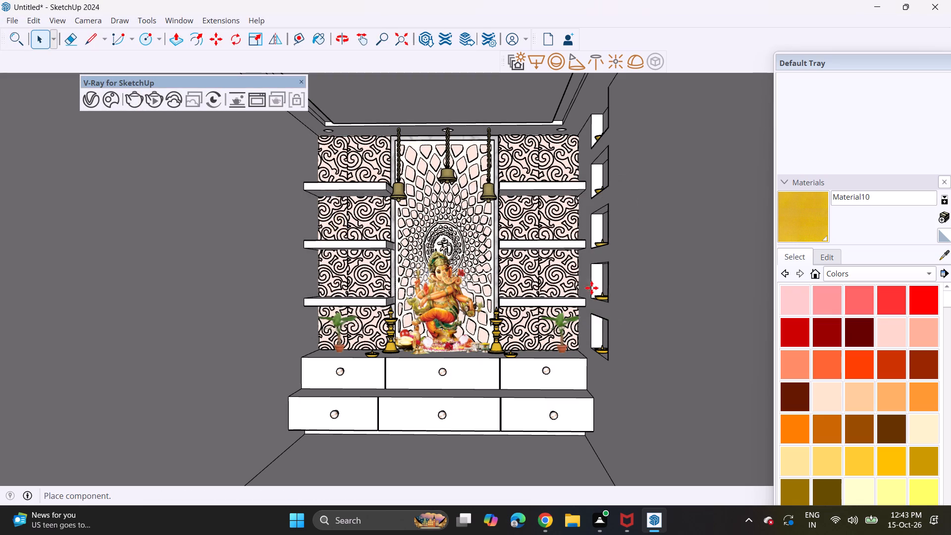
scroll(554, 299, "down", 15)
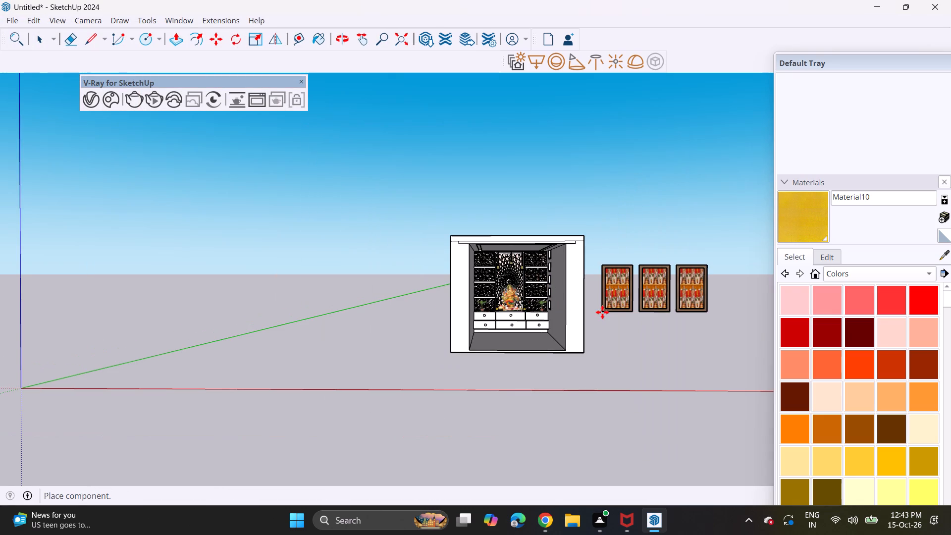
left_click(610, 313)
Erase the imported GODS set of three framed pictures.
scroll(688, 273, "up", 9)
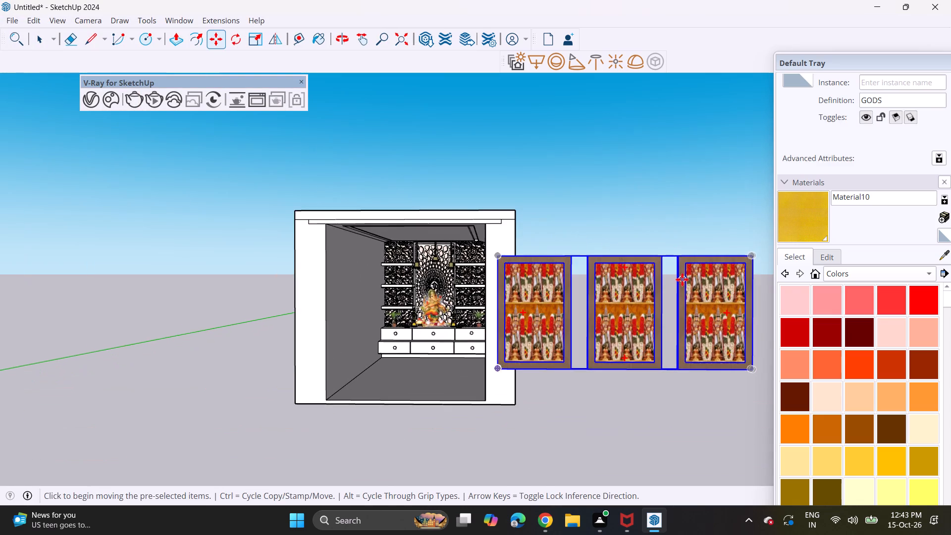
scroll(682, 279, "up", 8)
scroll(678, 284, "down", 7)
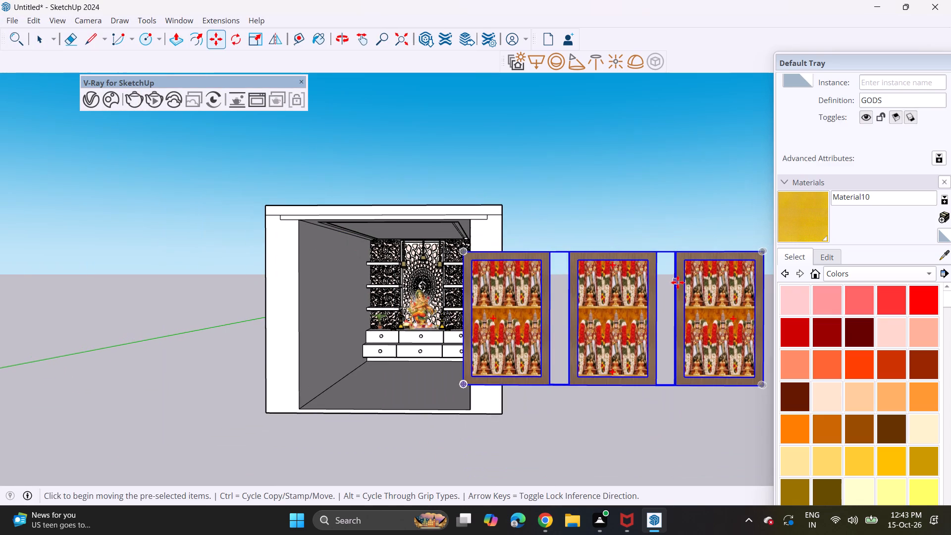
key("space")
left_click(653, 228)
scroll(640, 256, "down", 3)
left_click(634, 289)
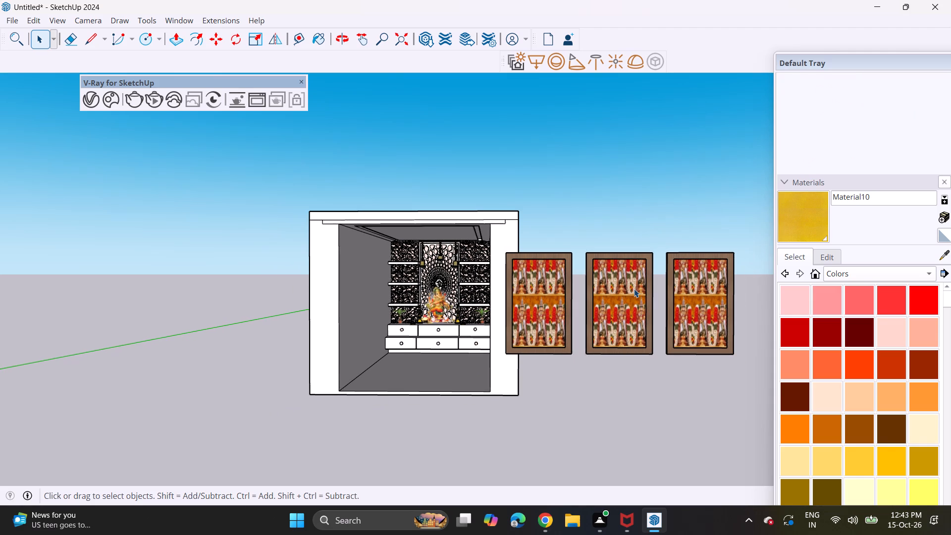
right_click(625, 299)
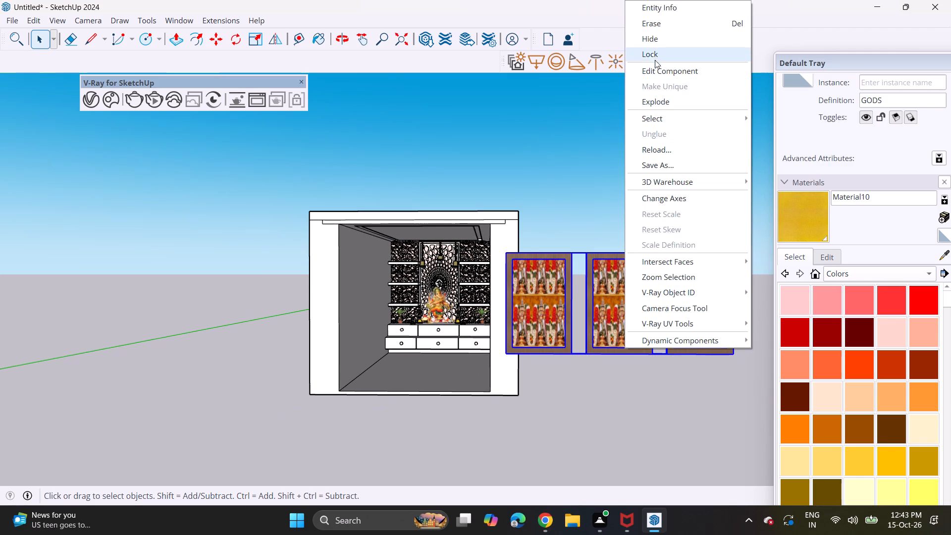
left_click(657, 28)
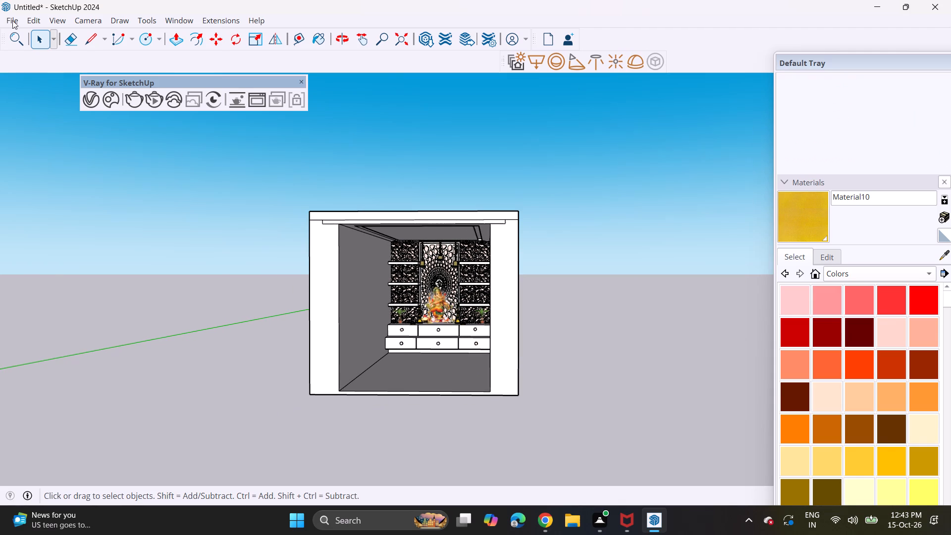
Import the photo+frame+1 model from Downloads and place it beside the room.
left_click(12, 20)
left_click(51, 191)
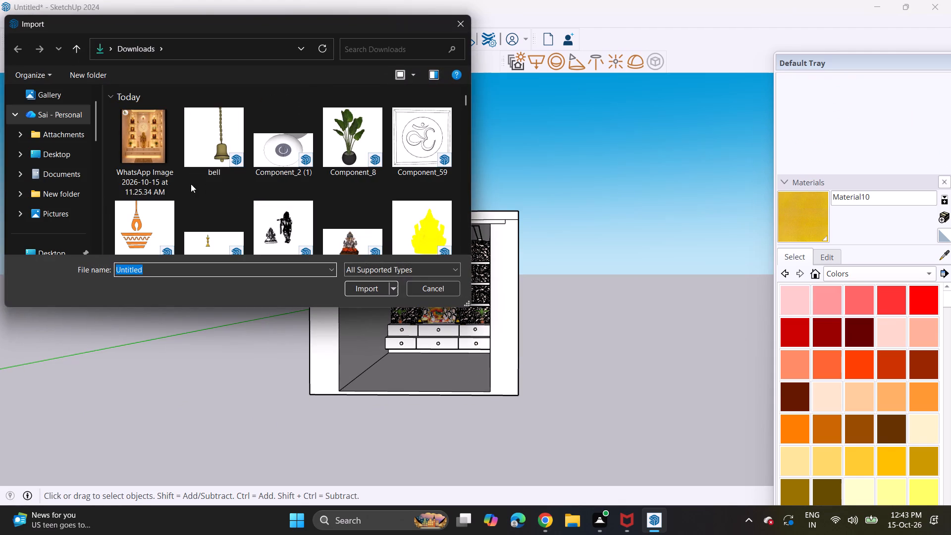
scroll(282, 171, "down", 2)
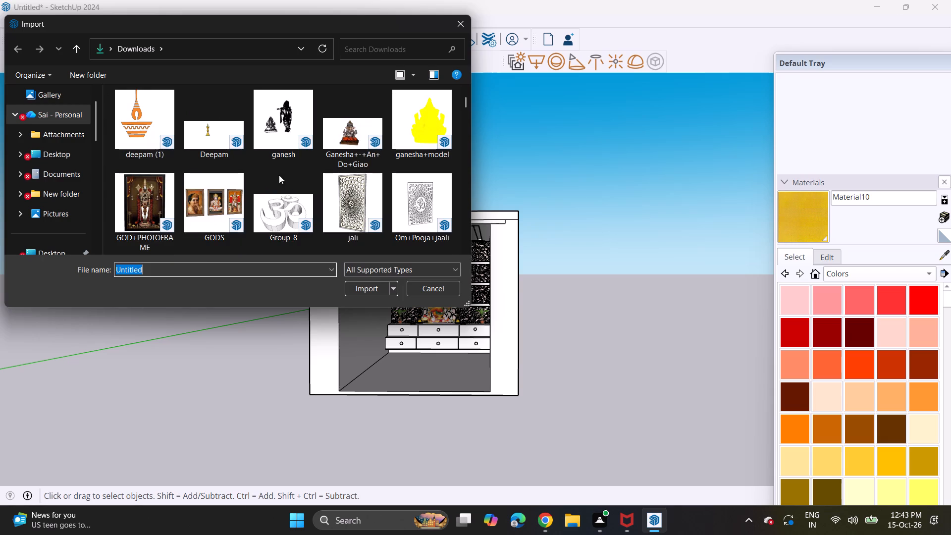
scroll(266, 183, "down", 2)
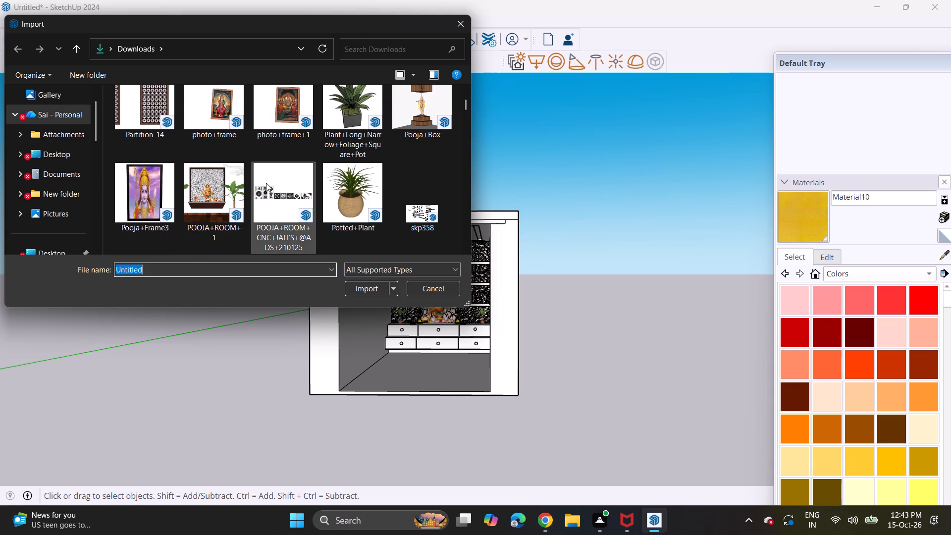
scroll(266, 183, "up", 1)
left_click(282, 125)
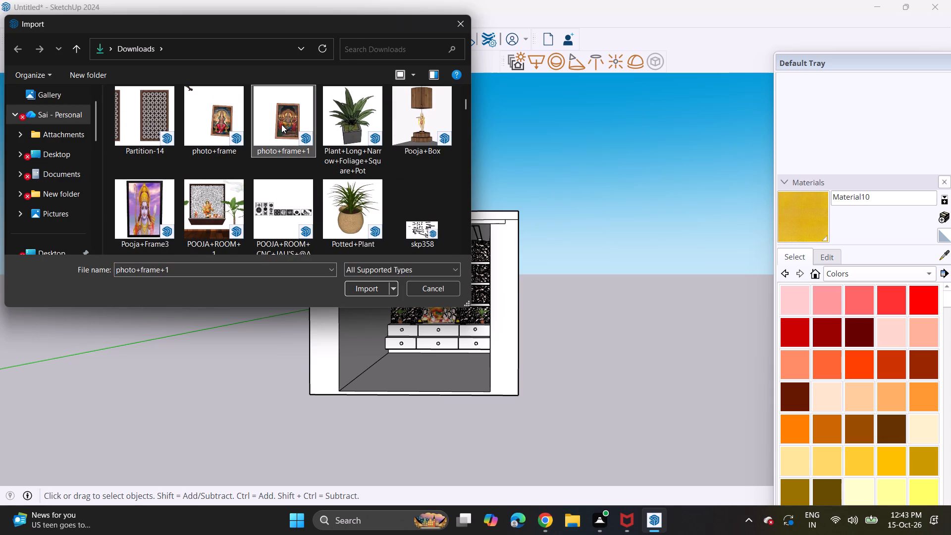
left_click(373, 294)
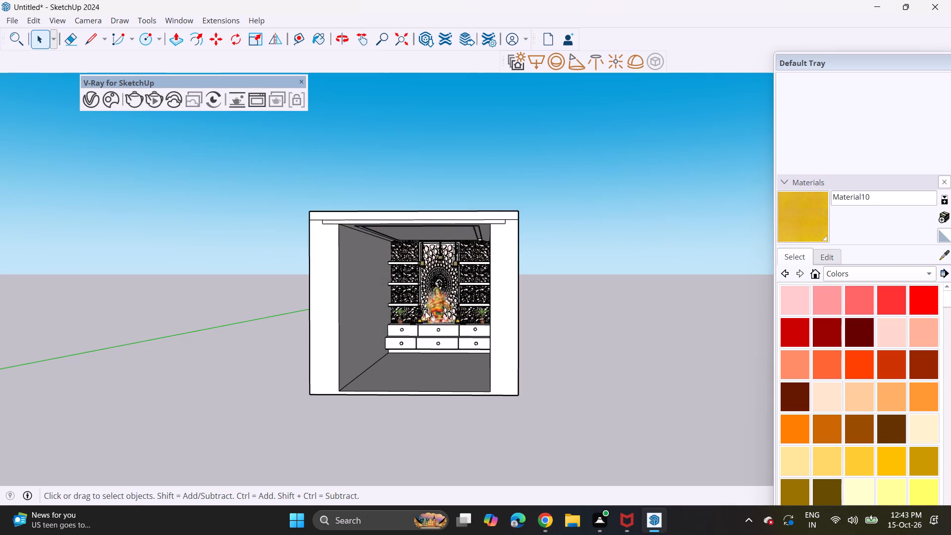
left_click(589, 292)
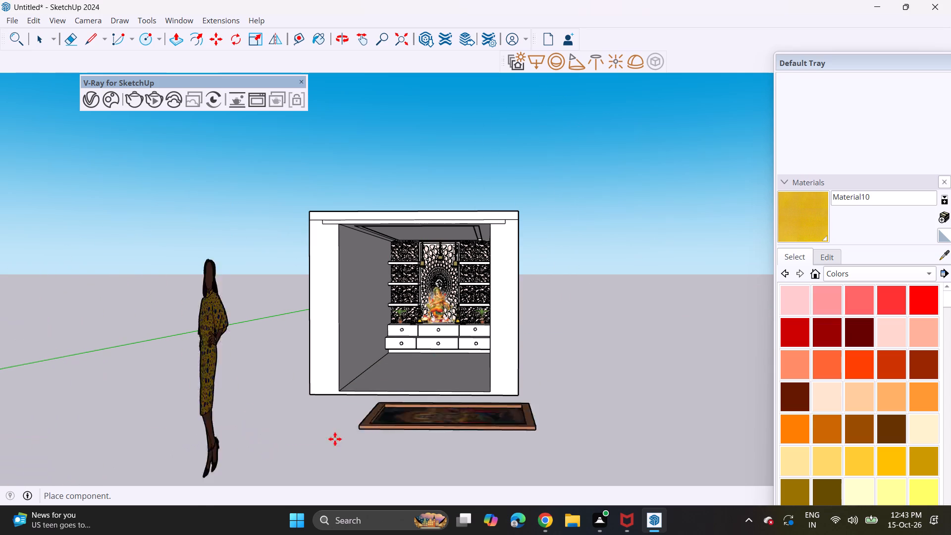
left_click(584, 347)
Explode the imported photo+frame+1 component and delete the standing woman figure that came with it.
scroll(601, 335, "down", 1)
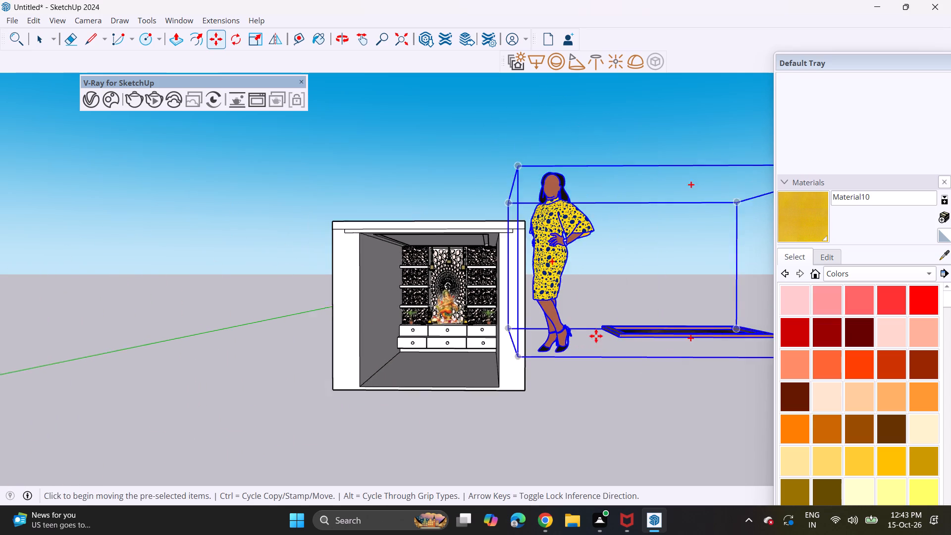
scroll(596, 336, "down", 5)
right_click(559, 308)
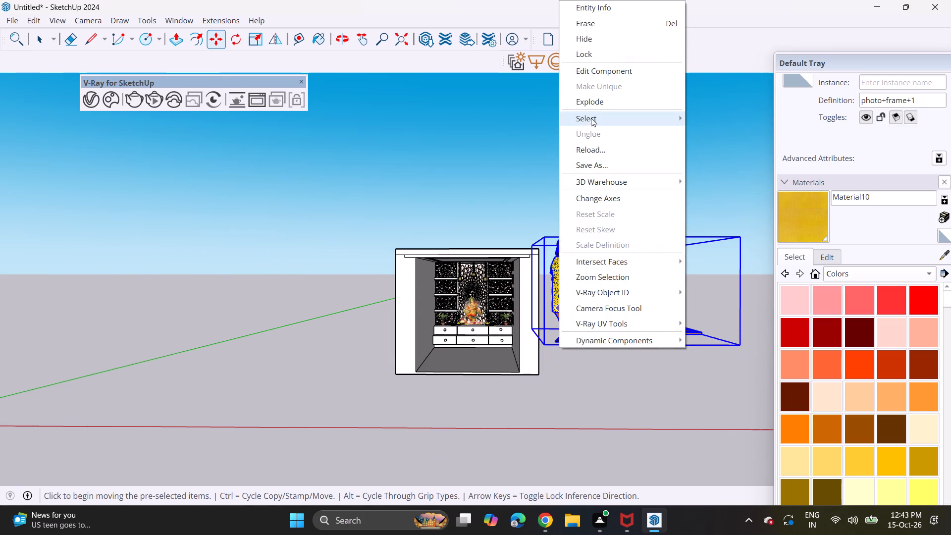
left_click(592, 104)
left_click(564, 289)
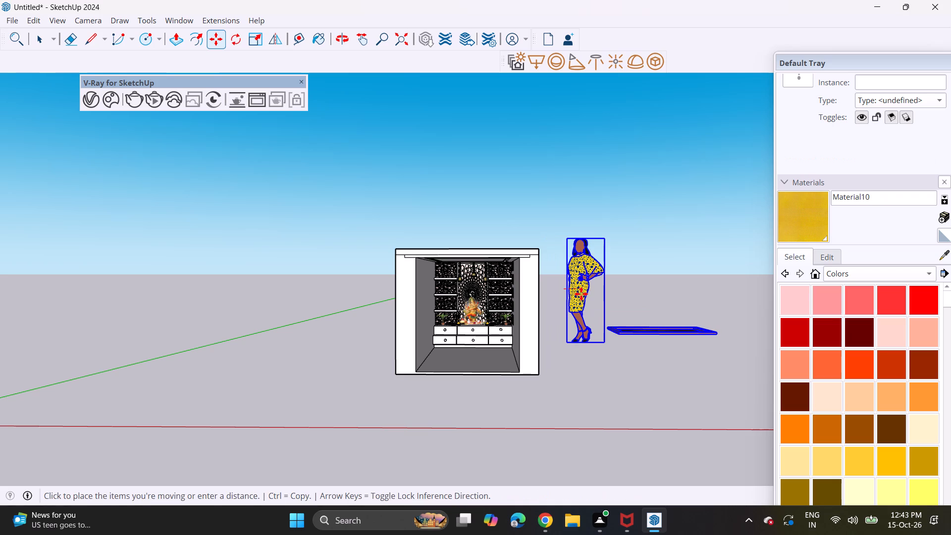
key("space")
left_click(608, 276)
left_click(568, 298)
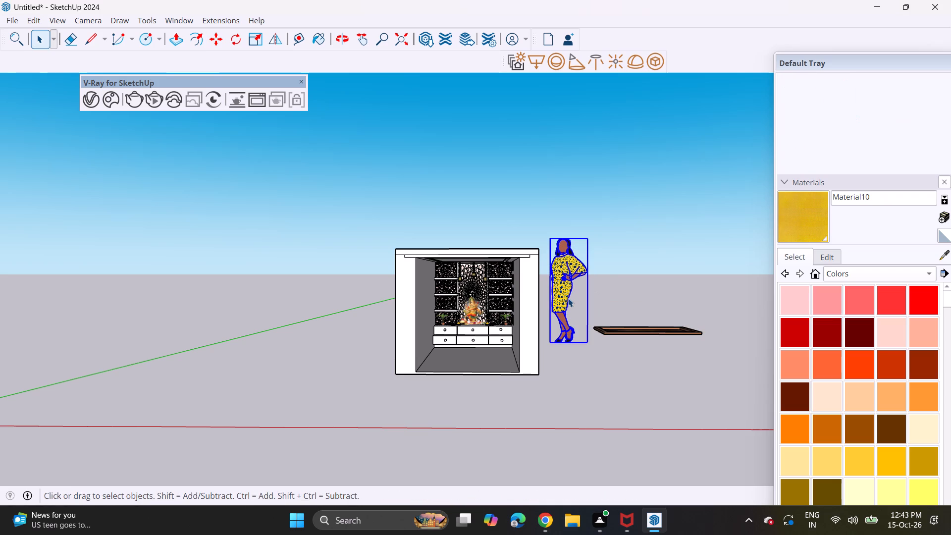
key("Delete")
Select the flat-lying god photo frame beside the room and rotate it upright a quarter turn about the green axis.
middle_click_drag(593, 316, 587, 358)
left_click_drag(576, 360, 579, 394)
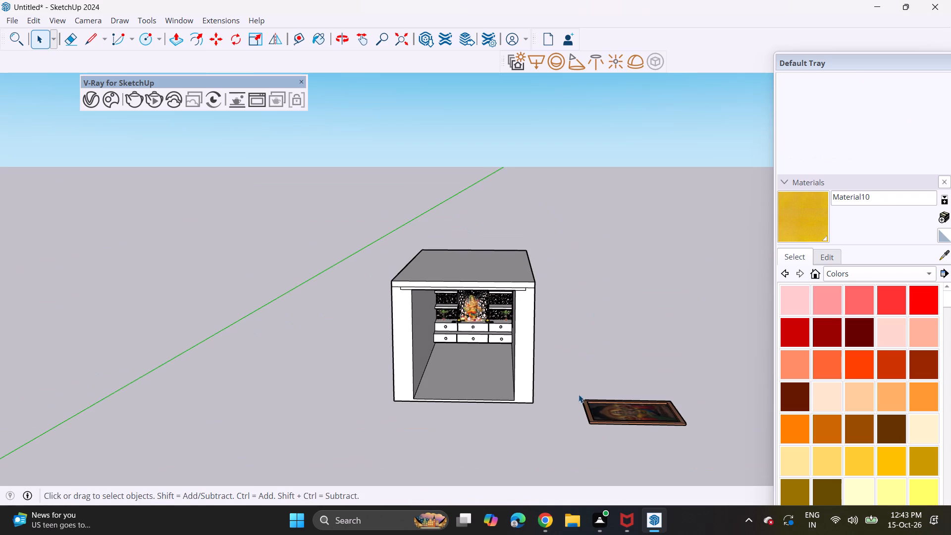
left_click_drag(579, 394, 700, 445)
scroll(613, 403, "down", 1)
middle_click_drag(613, 403, 605, 395)
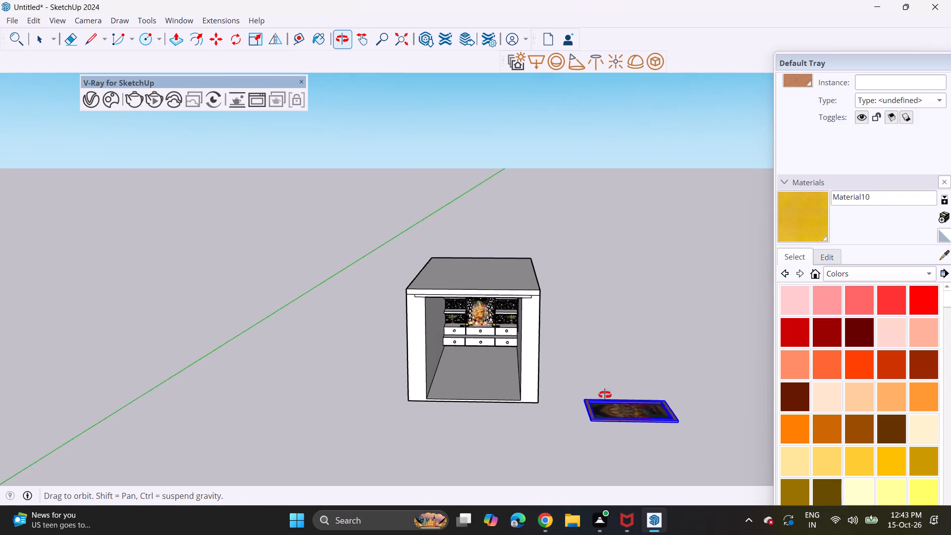
middle_click_drag(605, 395, 587, 361)
left_click(229, 45)
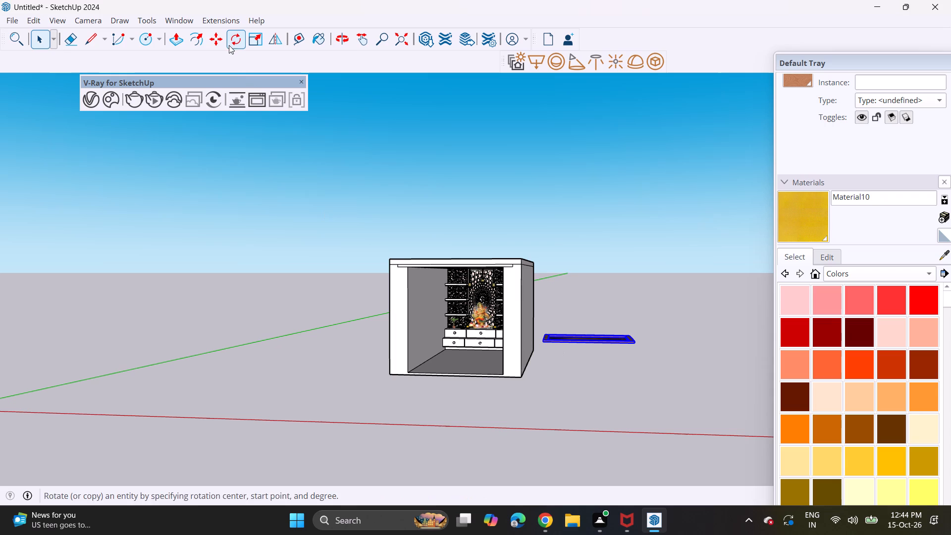
left_click(581, 342)
left_click(658, 337)
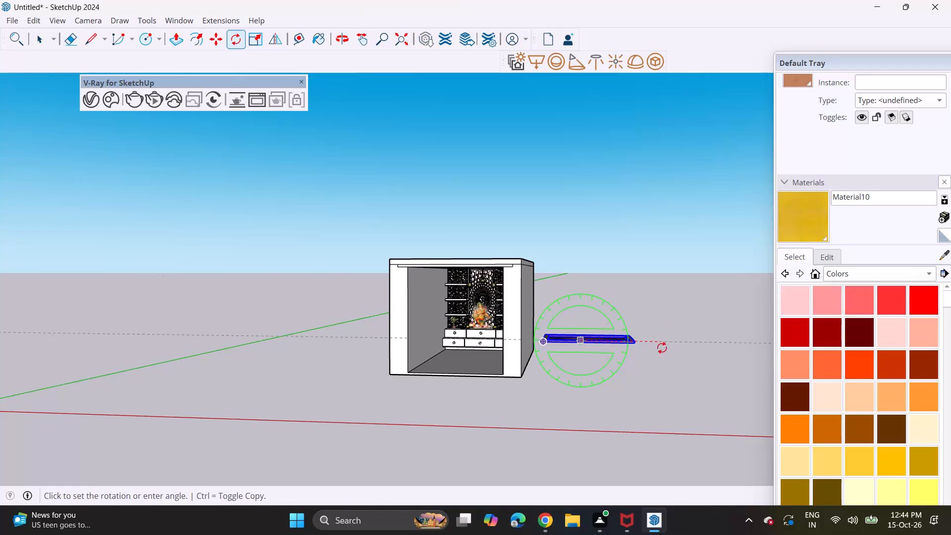
left_click(576, 424)
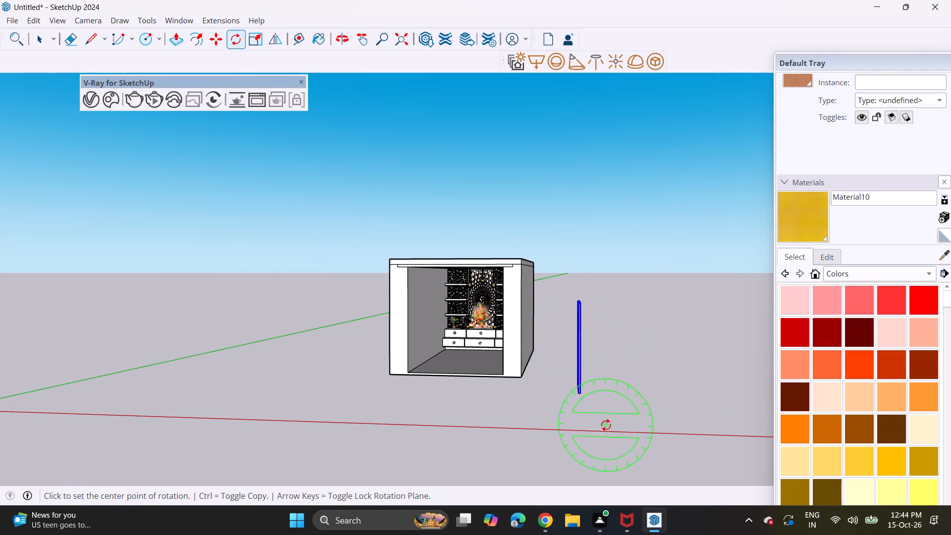
Rotate the upright photo frame a quarter turn about the blue axis so the picture faces the room's open front.
middle_click_drag(605, 423, 615, 475)
left_click(626, 440)
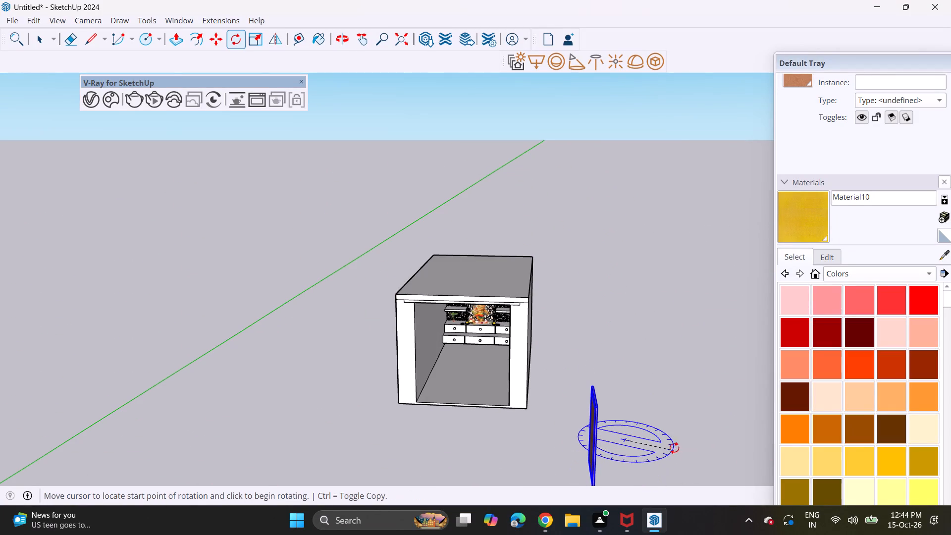
left_click(682, 439)
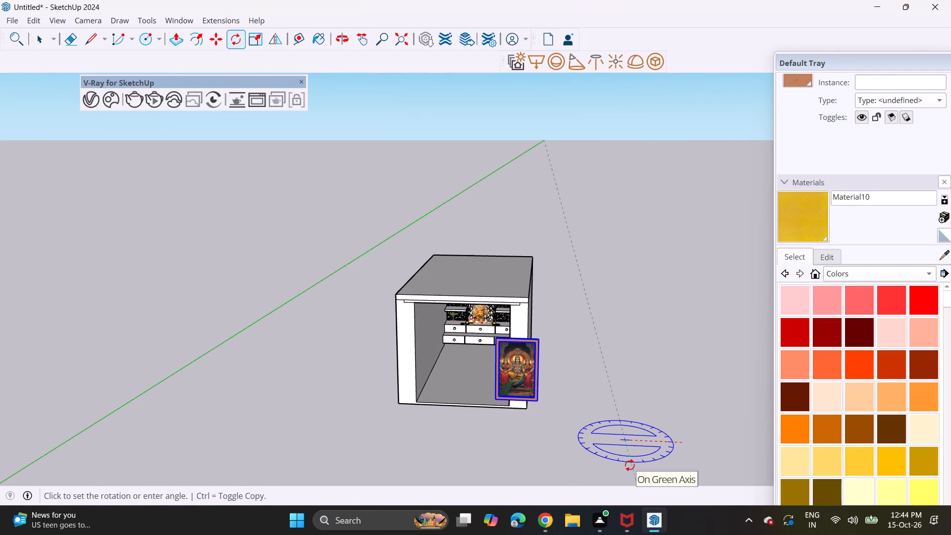
left_click(634, 474)
Move the photo frame by its lower corner into the pooja room, then back along the green axis towards the altar.
scroll(479, 379, "up", 3)
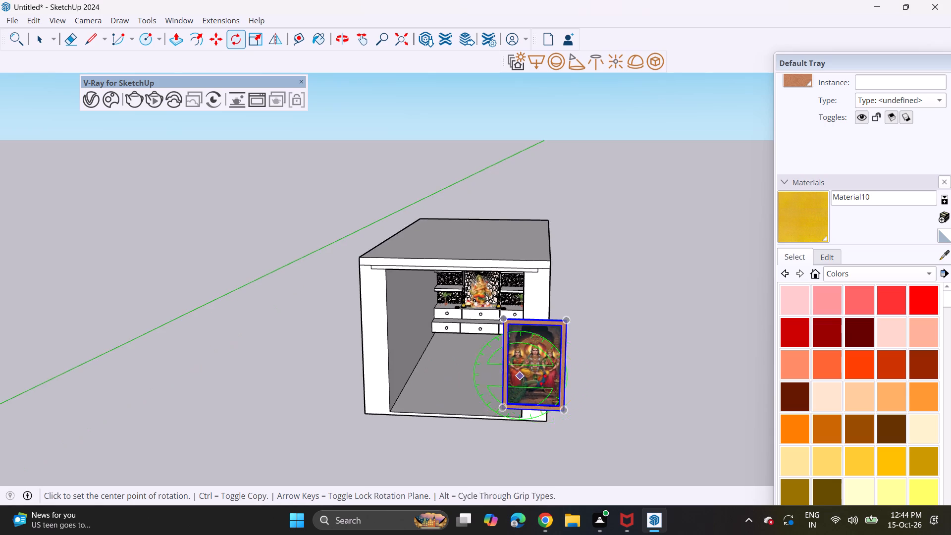
scroll(590, 389, "up", 7)
scroll(528, 381, "up", 4)
scroll(528, 381, "down", 12)
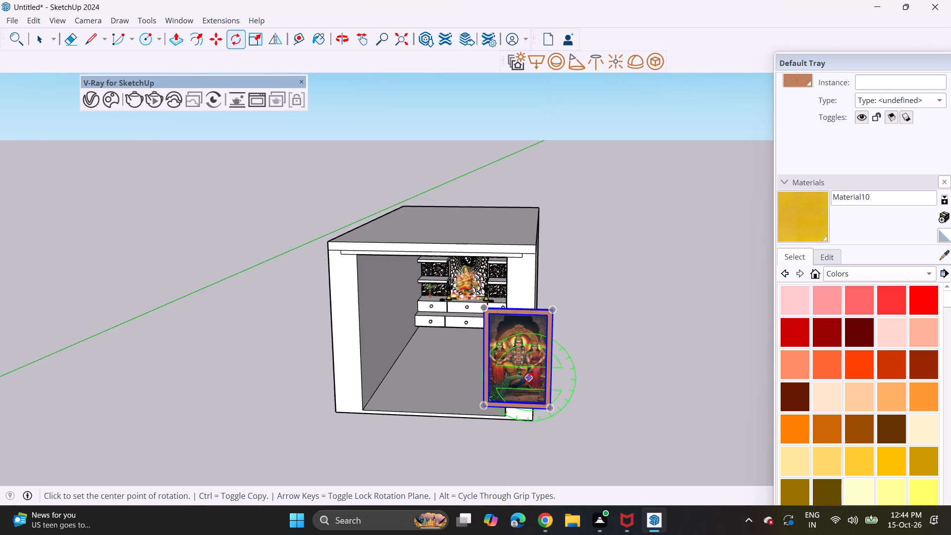
middle_click_drag(528, 378, 538, 333)
key("m")
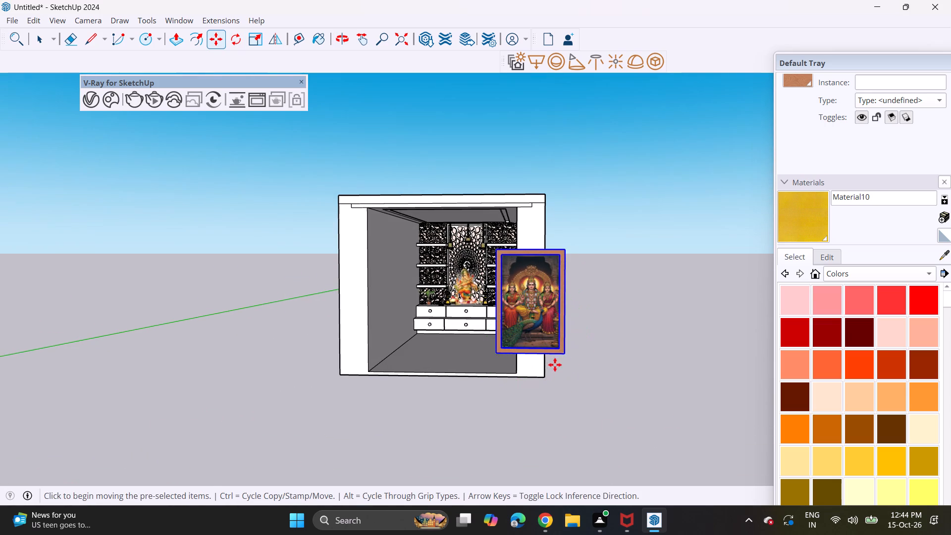
left_click(559, 357)
scroll(476, 322, "up", 7)
scroll(409, 251, "up", 4)
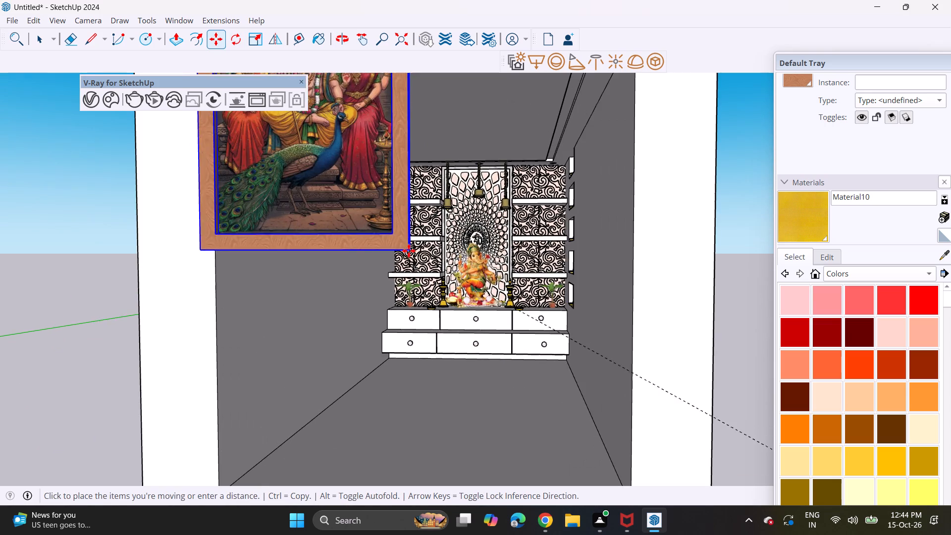
scroll(427, 232, "up", 5)
left_click(421, 225)
middle_click_drag(439, 217, 424, 258)
left_click(289, 353)
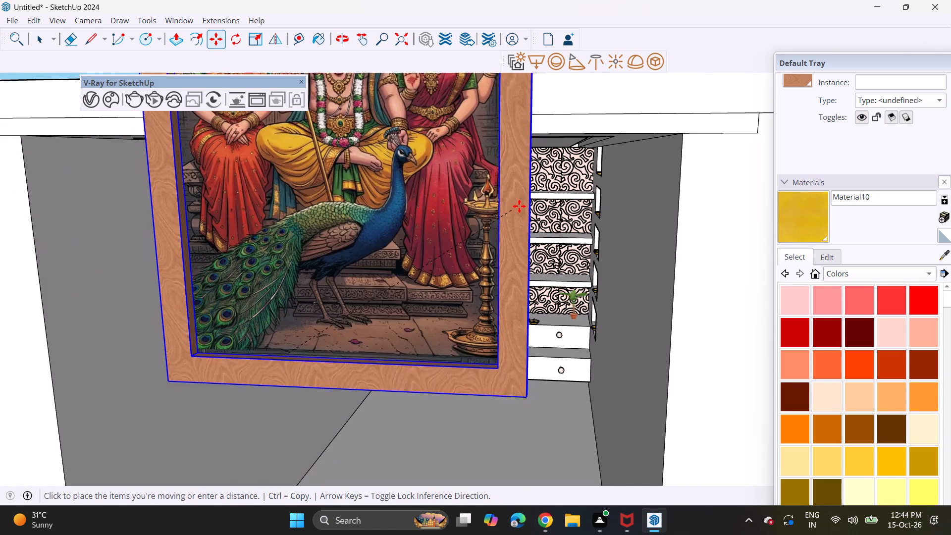
left_click(480, 206)
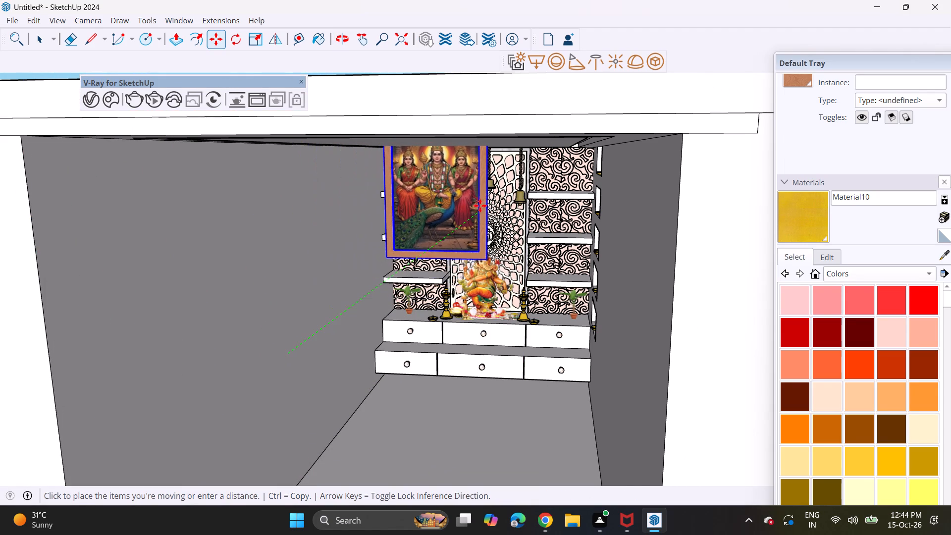
Scale the photo frame down uniformly from its upper corner until it is narrower than the altar's central jali panel.
middle_click_drag(424, 267, 396, 263)
scroll(464, 239, "up", 7)
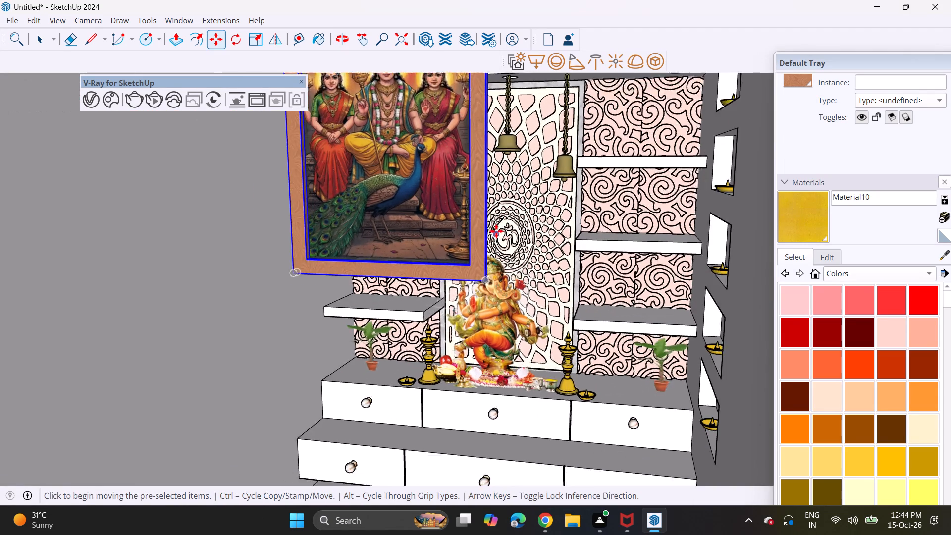
middle_click(496, 237)
scroll(496, 223, "down", 10)
middle_click_drag(472, 238, 491, 181)
scroll(491, 181, "down", 3)
middle_click_drag(466, 184, 477, 199)
middle_click_drag(475, 188, 487, 239)
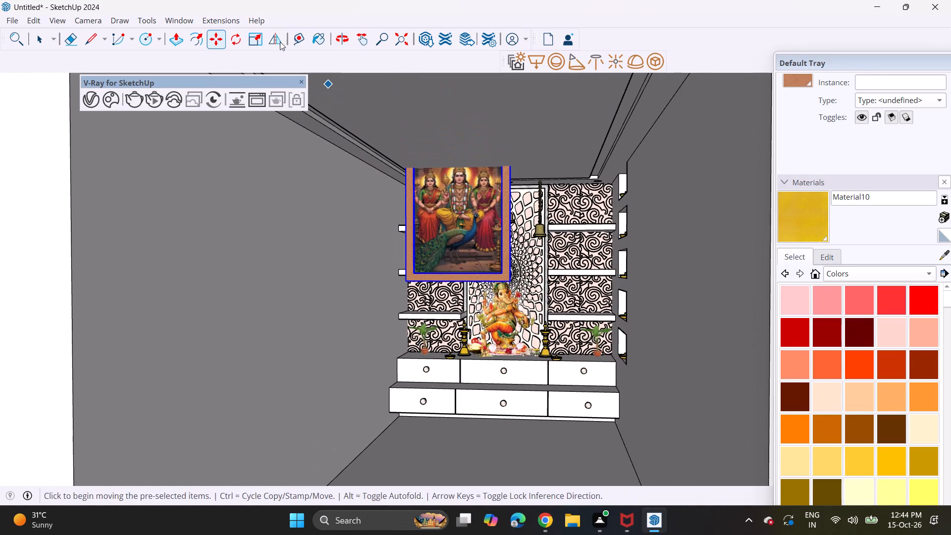
left_click(254, 38)
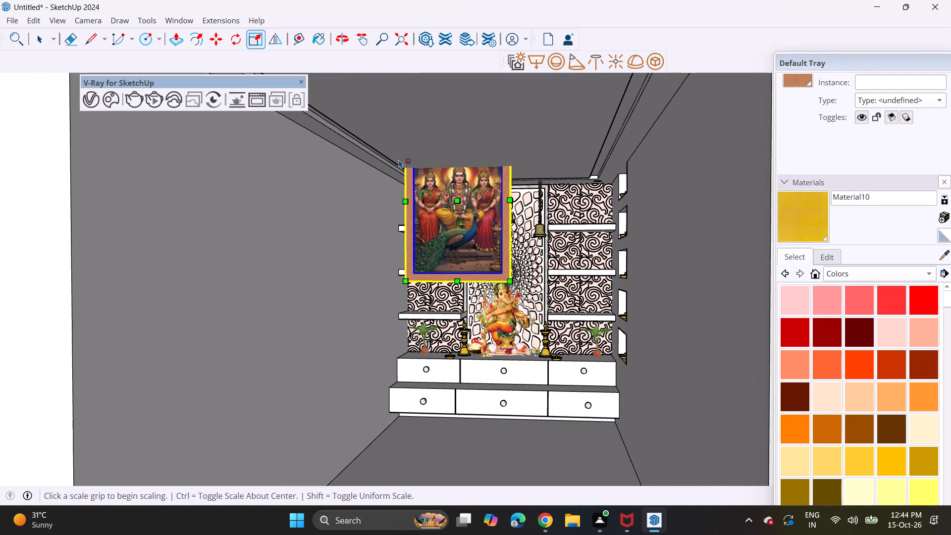
scroll(410, 175, "down", 4)
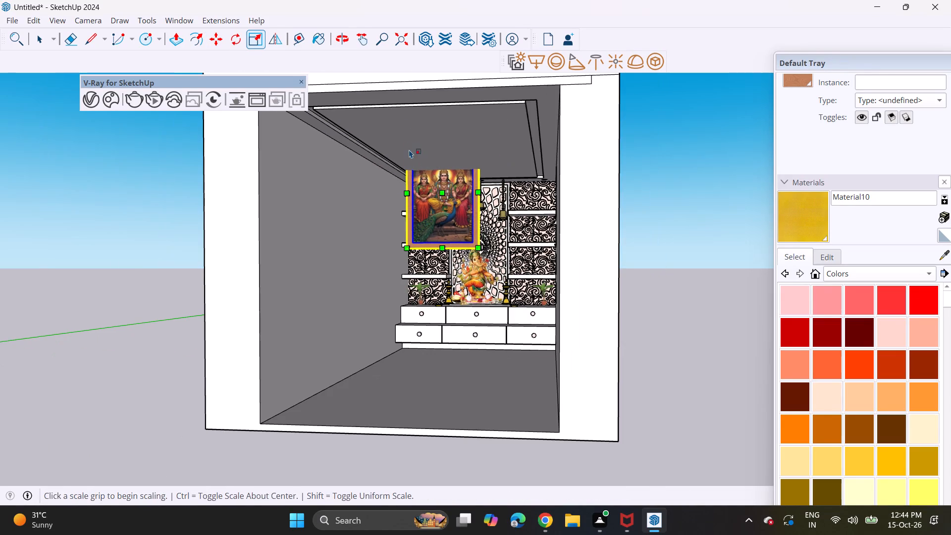
middle_click_drag(409, 150, 424, 199)
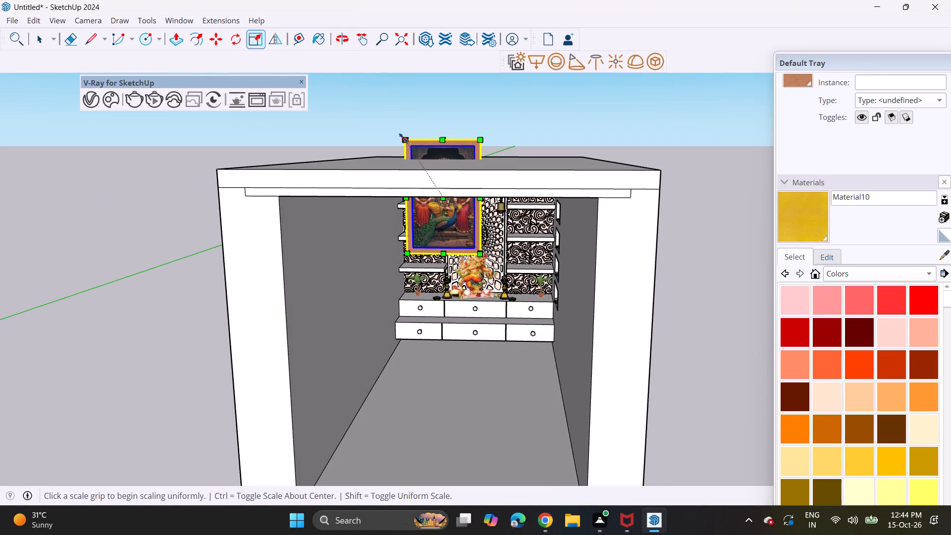
left_click(403, 138)
middle_click_drag(419, 191, 421, 158)
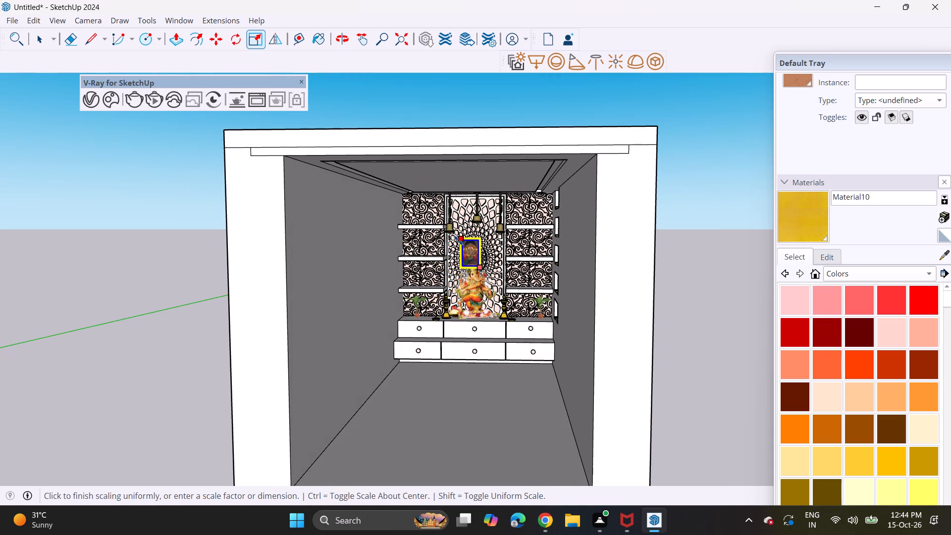
left_click(458, 240)
Move the reduced photo frame from the central panel to just above the altar's top-left shelf.
scroll(478, 279, "up", 7)
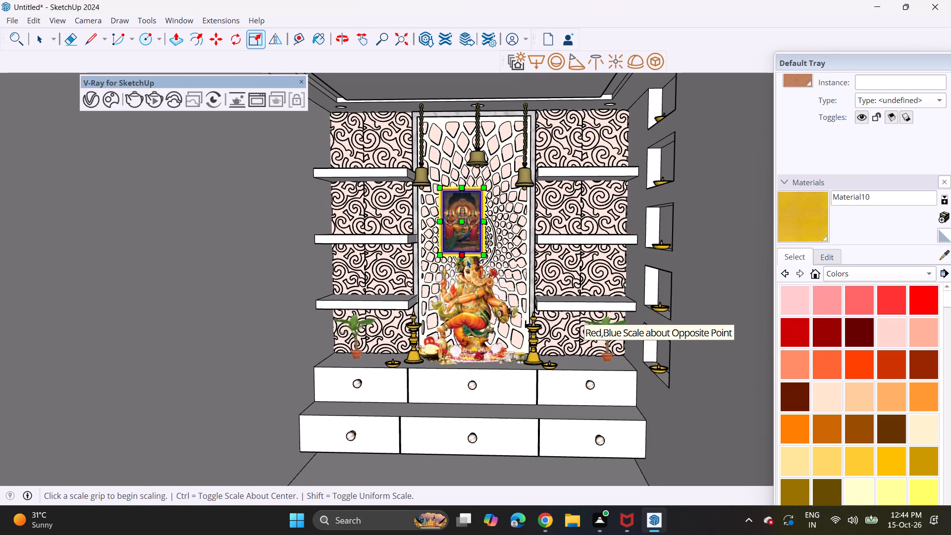
scroll(466, 238, "up", 3)
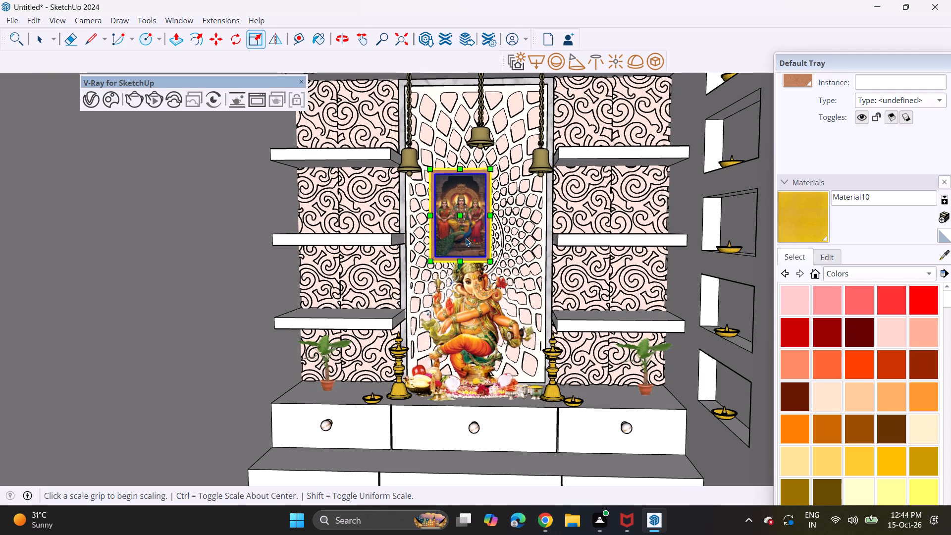
key("space")
left_click(484, 250)
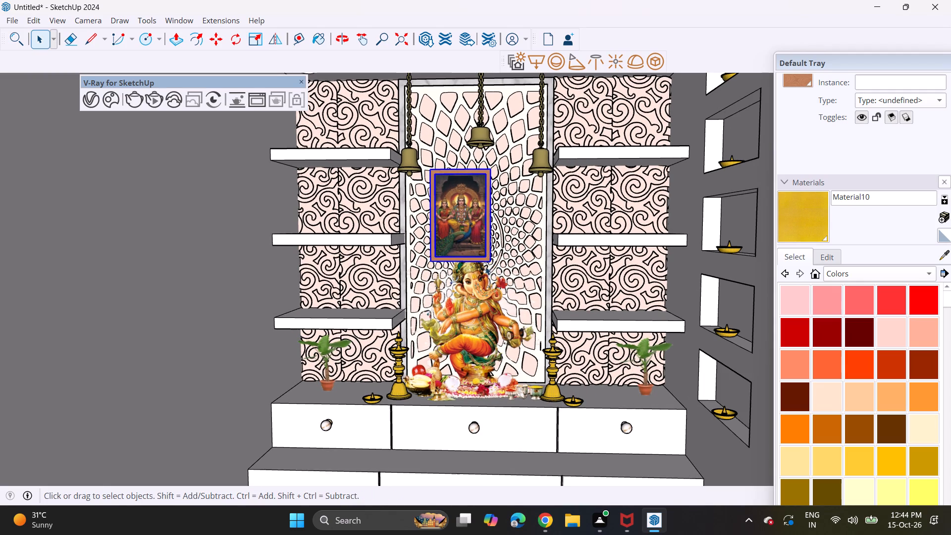
key("m")
left_click(492, 264)
middle_click_drag(409, 183, 419, 227)
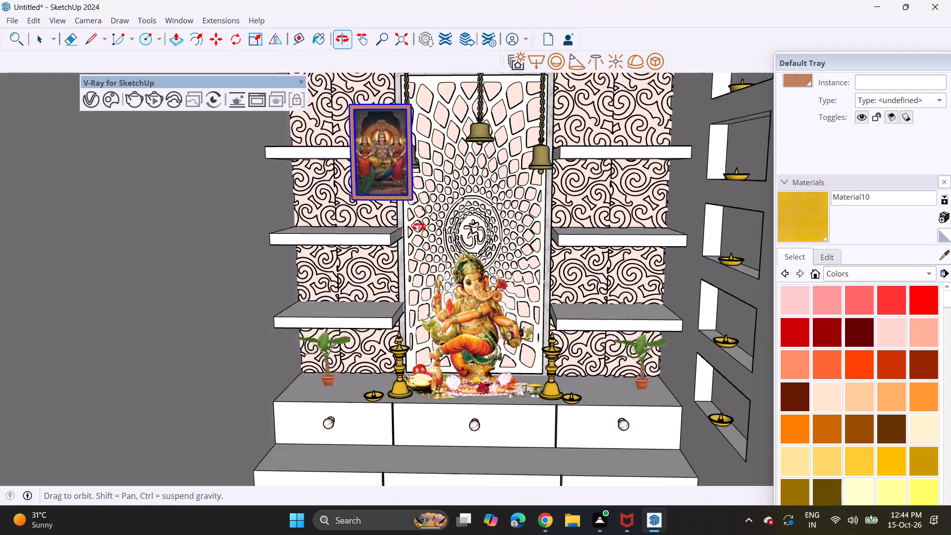
middle_click_drag(419, 227, 420, 257)
middle_click_drag(421, 259, 391, 105)
scroll(475, 306, "down", 5)
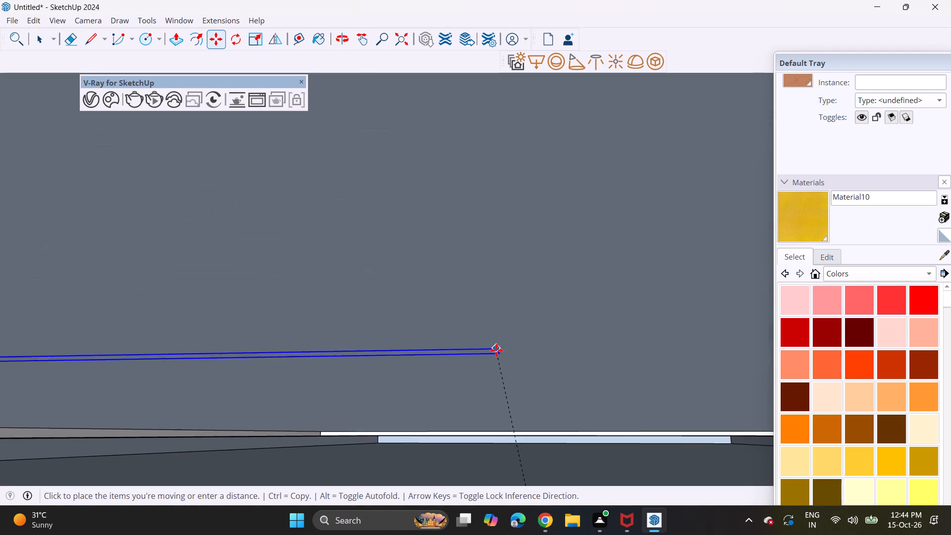
middle_click_drag(477, 263, 582, 534)
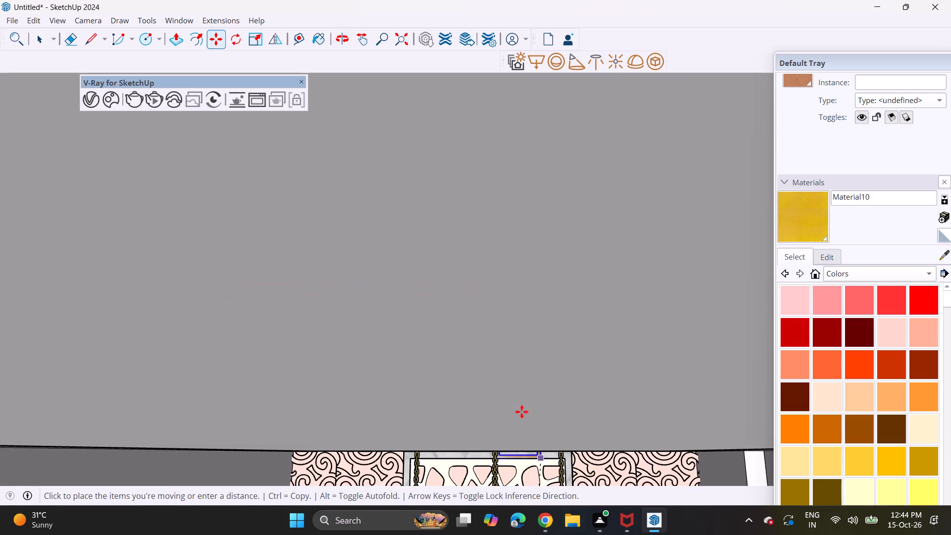
middle_click_drag(522, 407, 463, 101)
middle_click_drag(472, 379, 402, 42)
middle_click_drag(415, 251, 417, 293)
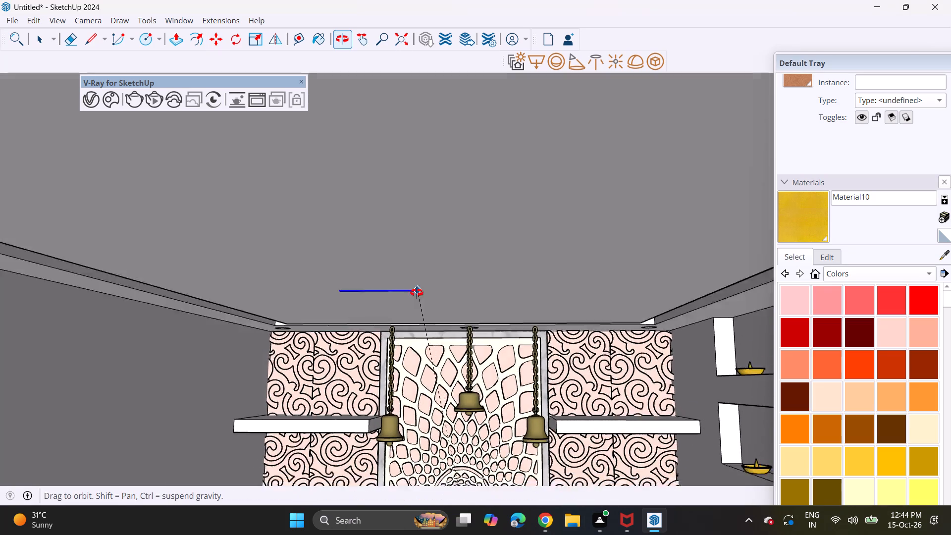
middle_click_drag(417, 293, 416, 241)
middle_click_drag(433, 347, 389, 206, "shift")
middle_click_drag(388, 205, 401, 279)
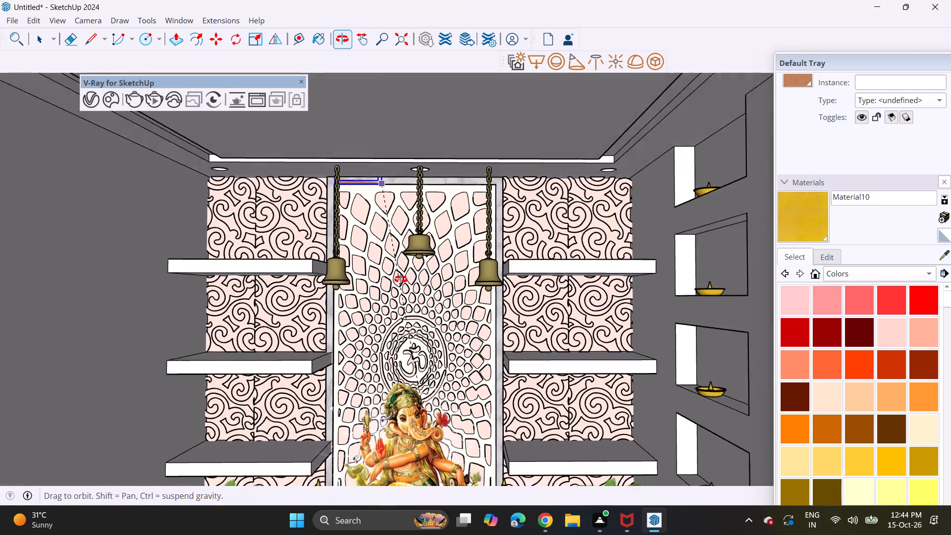
middle_click_drag(401, 279, 403, 308)
scroll(302, 265, "up", 1)
left_click(303, 258)
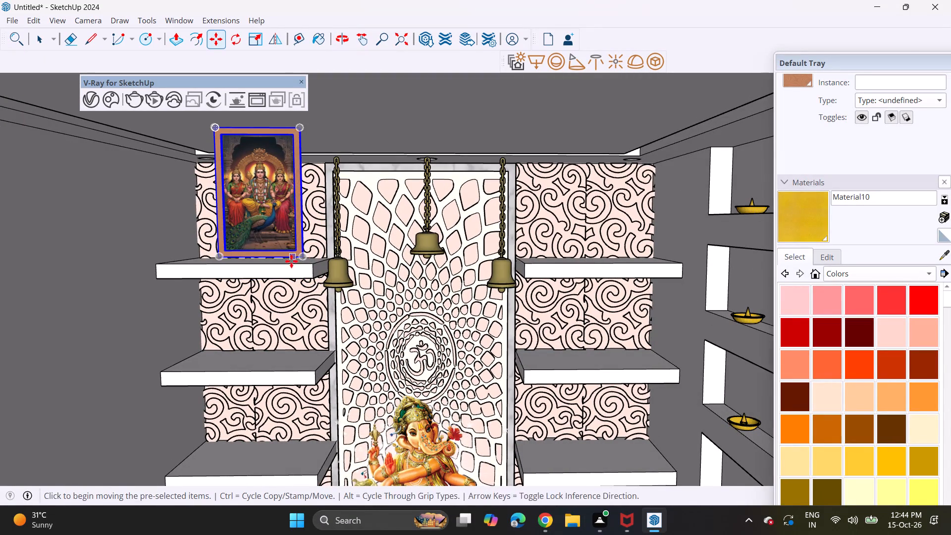
Set the photo frame back near the patterned panel and lower it so its bottom edge rests on the top-left shelf.
left_click(211, 123)
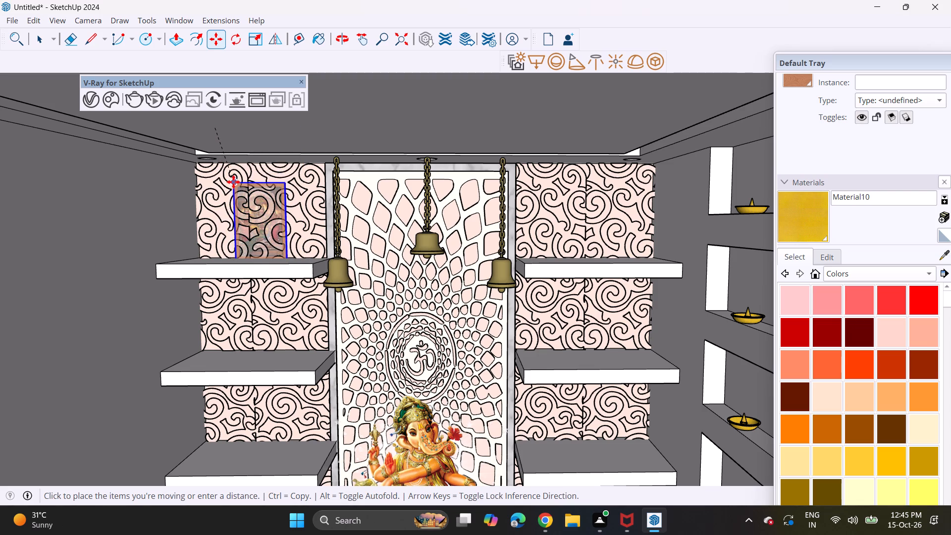
left_click(233, 177)
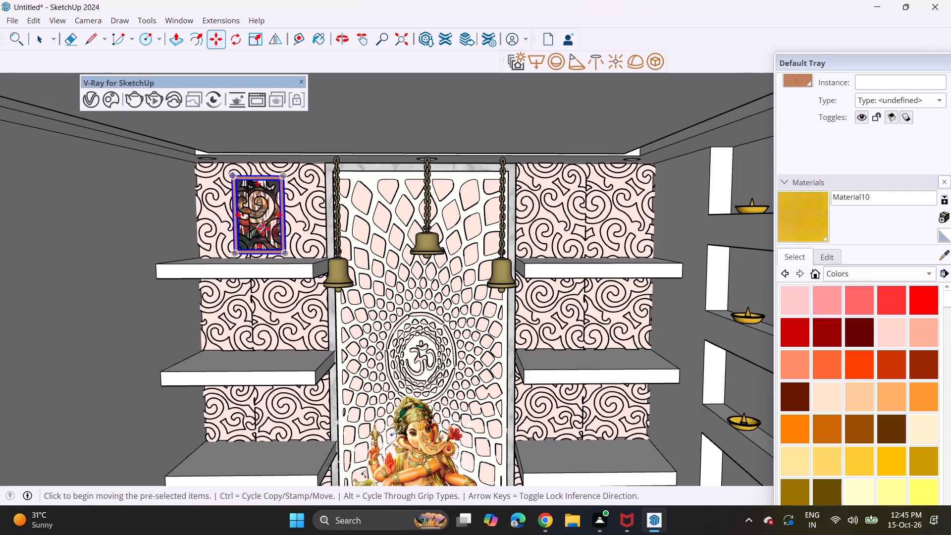
scroll(268, 233, "up", 8)
middle_click_drag(298, 253, 287, 261)
scroll(298, 253, "up", 1)
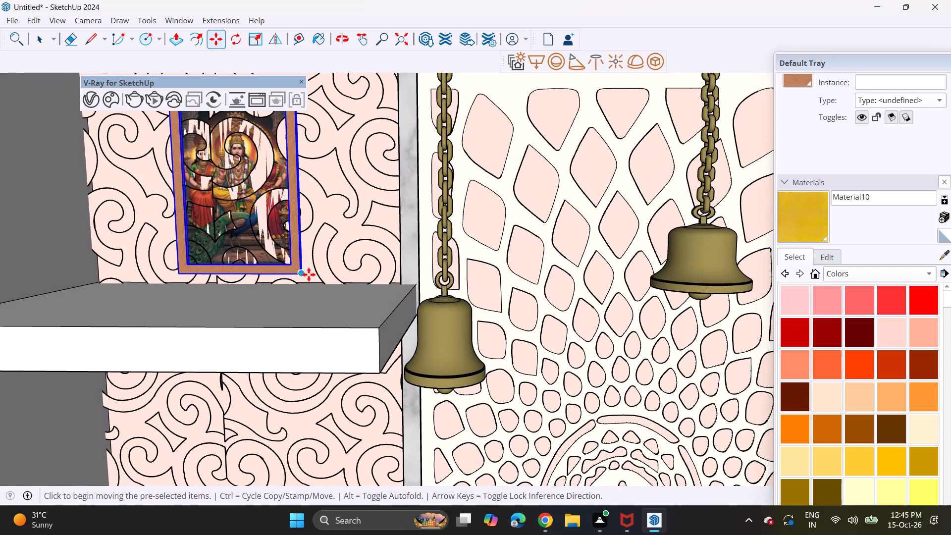
scroll(308, 269, "up", 10)
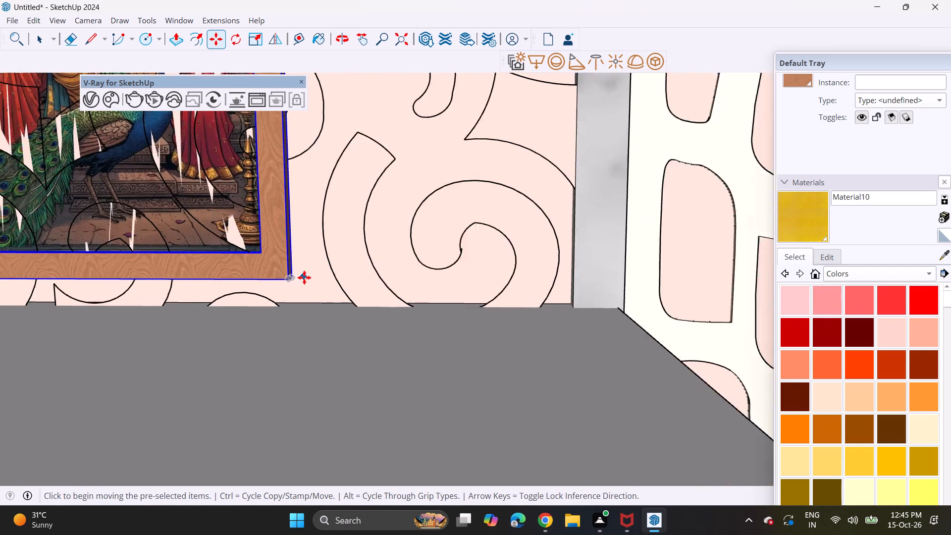
scroll(304, 277, "up", 2)
left_click(289, 281)
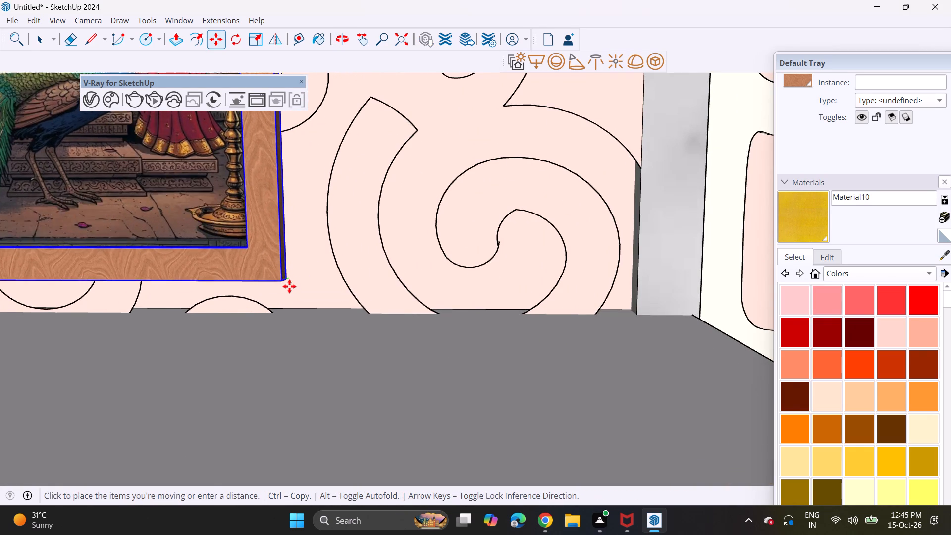
left_click(281, 320)
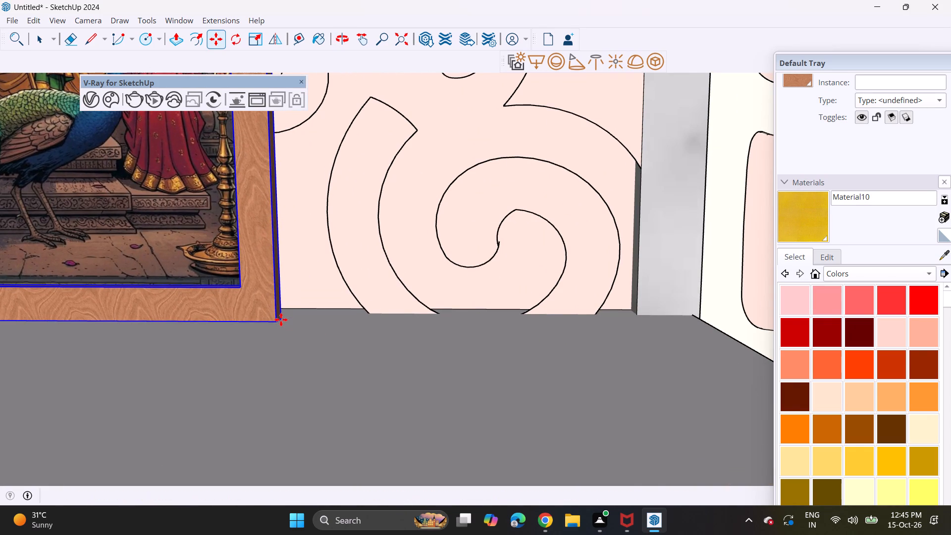
scroll(283, 315, "down", 18)
middle_click_drag(287, 338, 284, 304)
scroll(284, 304, "down", 18)
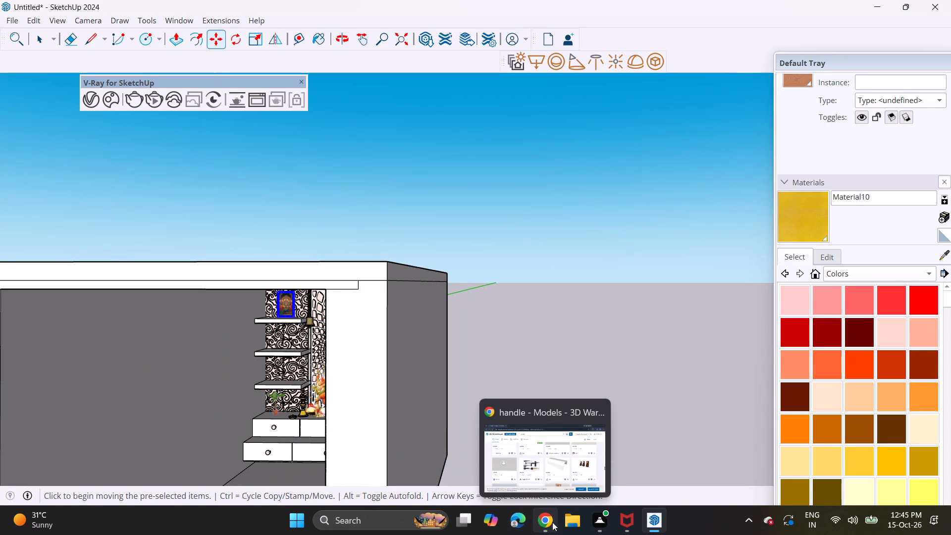
Switch to Chrome and search 3D Warehouse for "GOD PHOTOS".
left_click(544, 534)
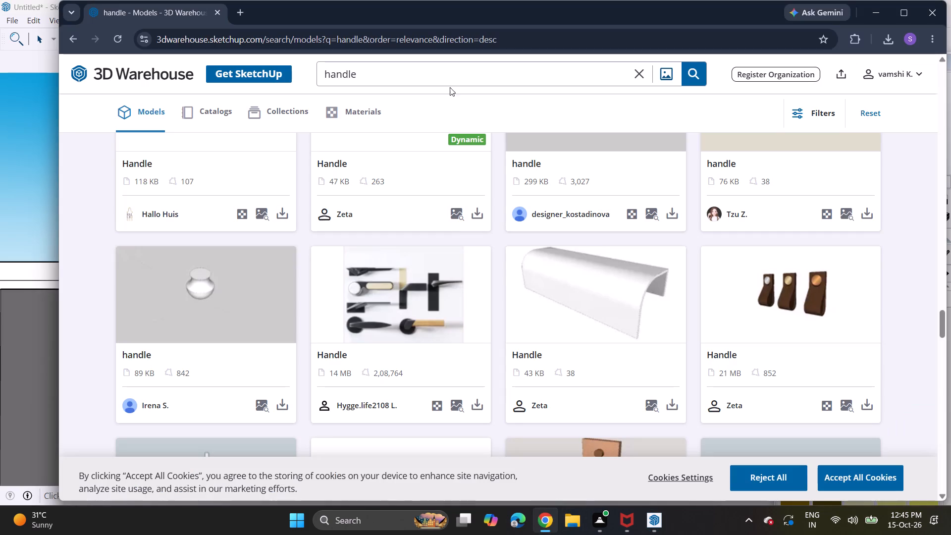
left_click(643, 80)
key("g")
type("OD")
key("space")
type("PH")
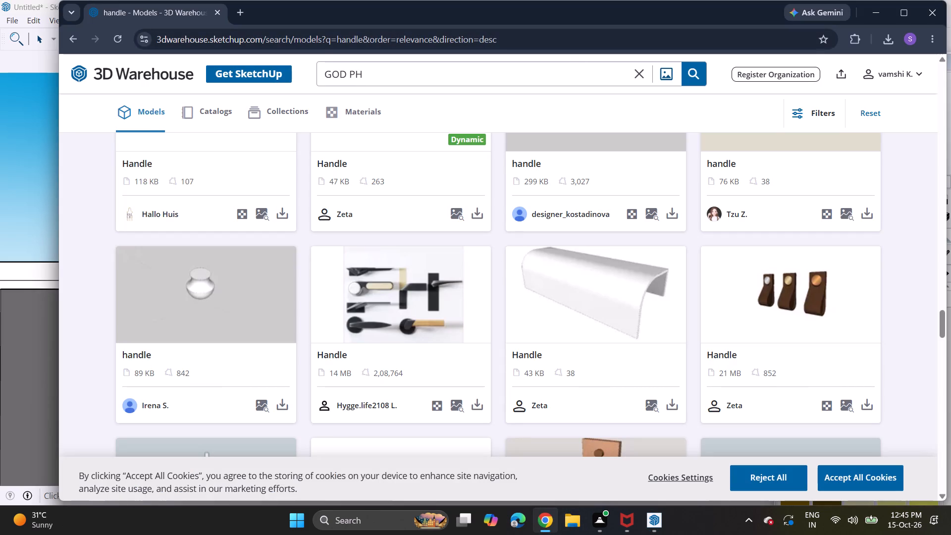
type("OT")
type("OS")
key("Return")
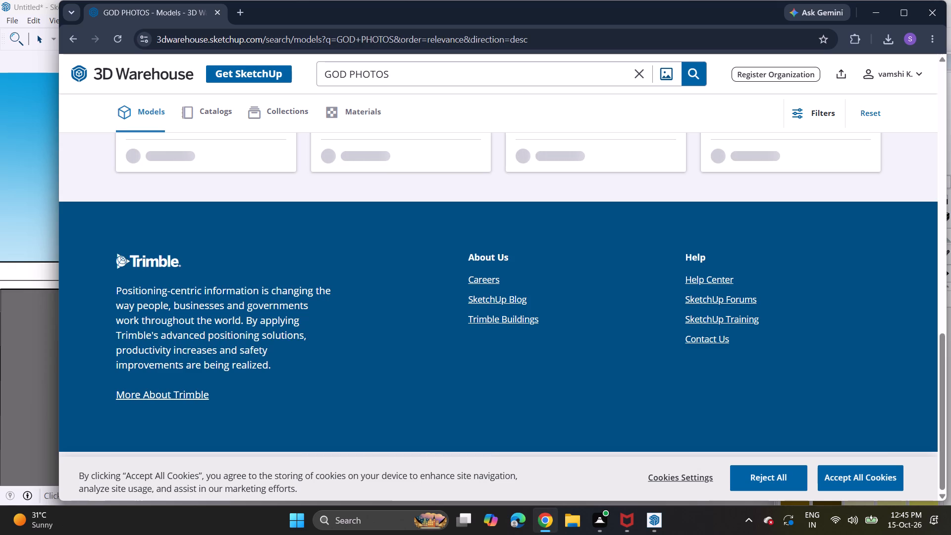
scroll(347, 258, "up", 4)
scroll(355, 211, "up", 8)
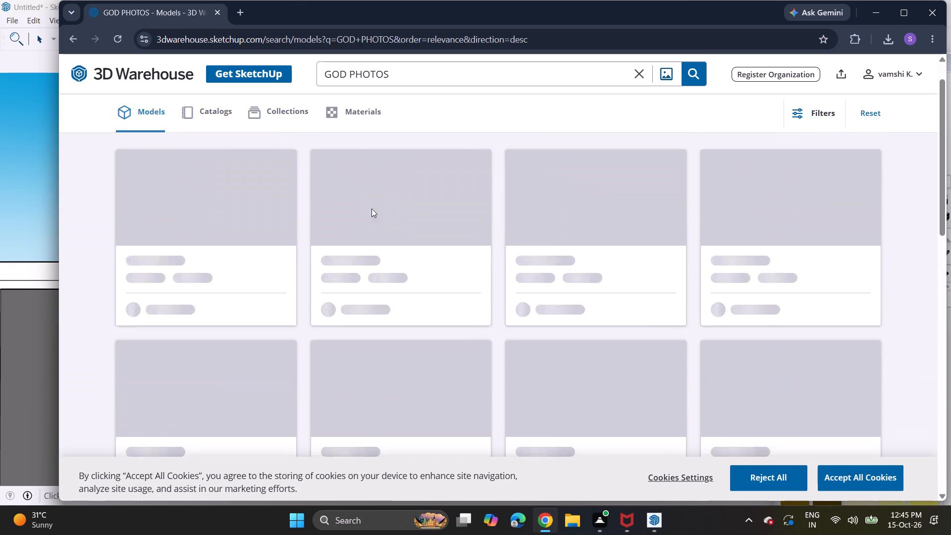
scroll(396, 199, "up", 4)
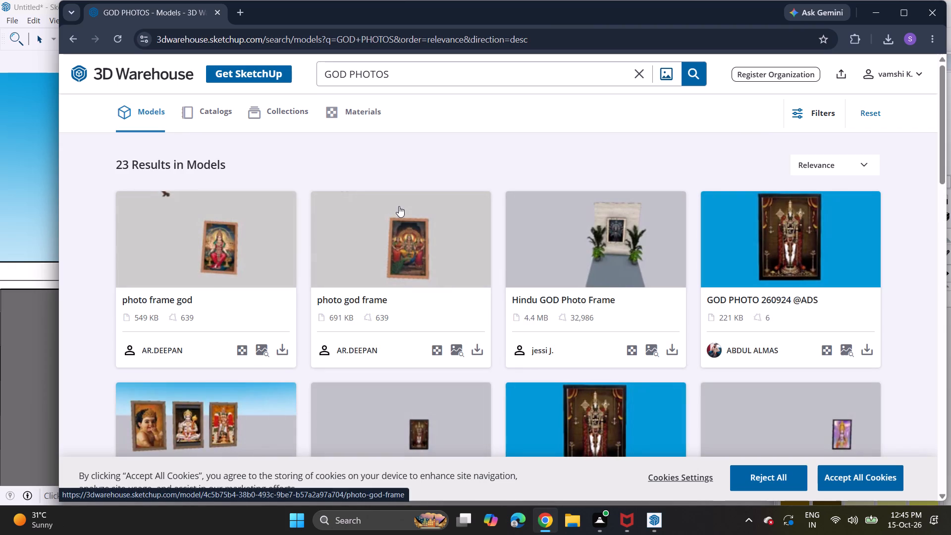
scroll(350, 351, "down", 3)
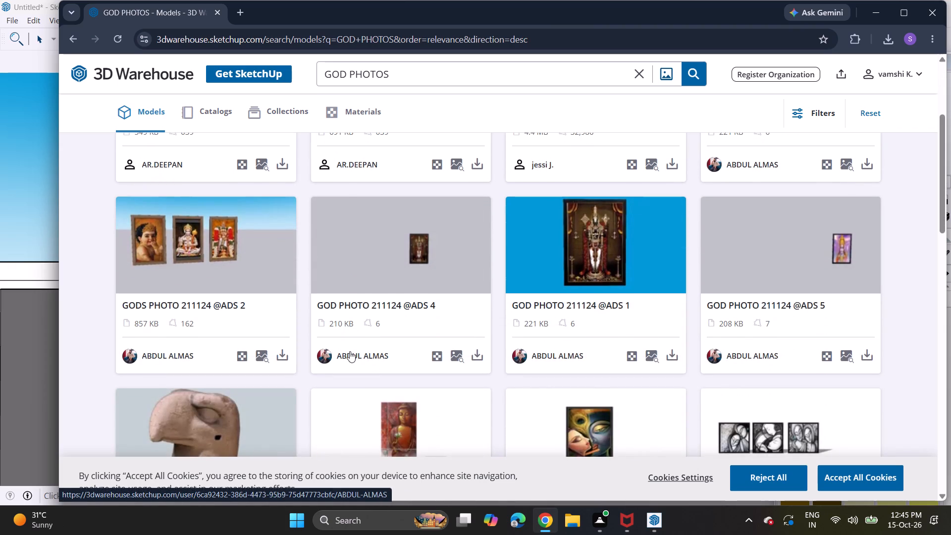
scroll(350, 351, "down", 2)
scroll(445, 328, "up", 4)
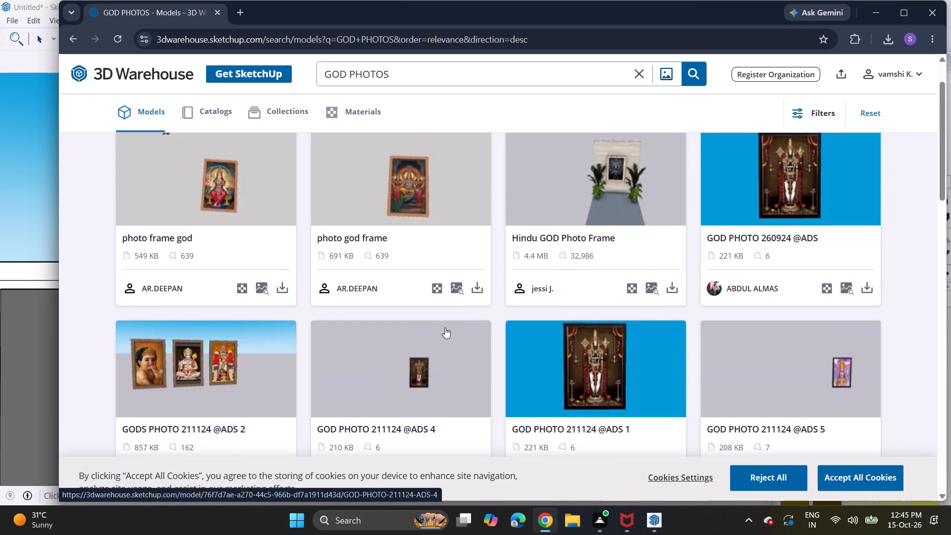
scroll(445, 327, "down", 2)
left_click(873, 359)
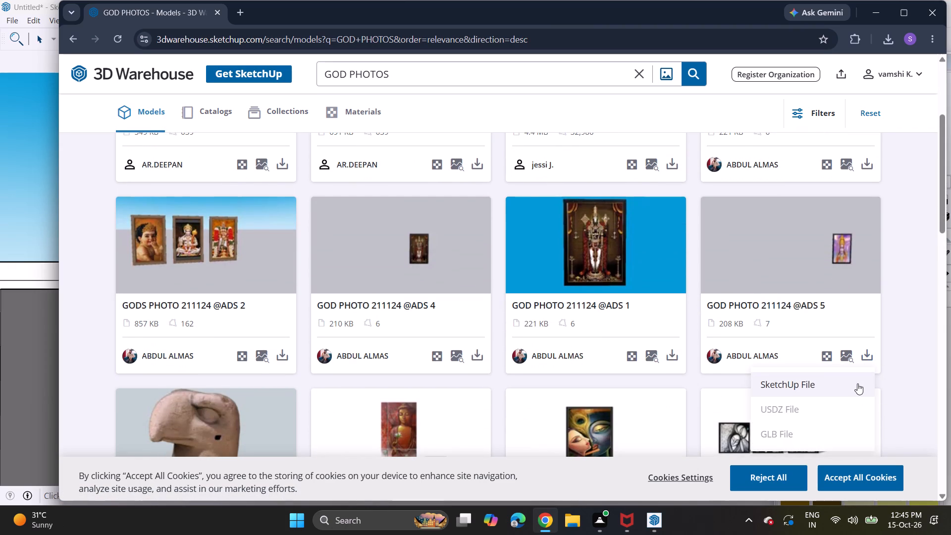
left_click(857, 383)
Download the "photo frame god" model as a SketchUp file.
scroll(774, 332, "up", 4)
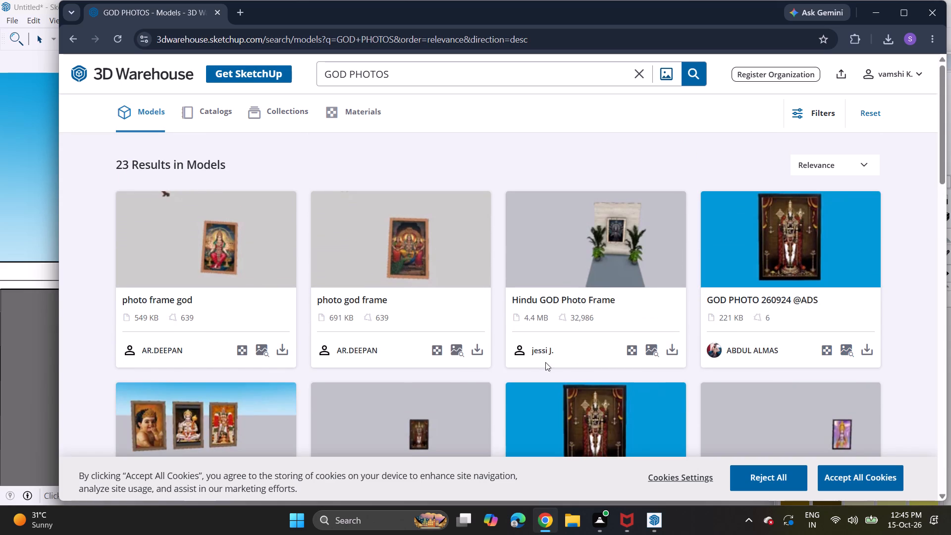
left_click(283, 352)
left_click(321, 378)
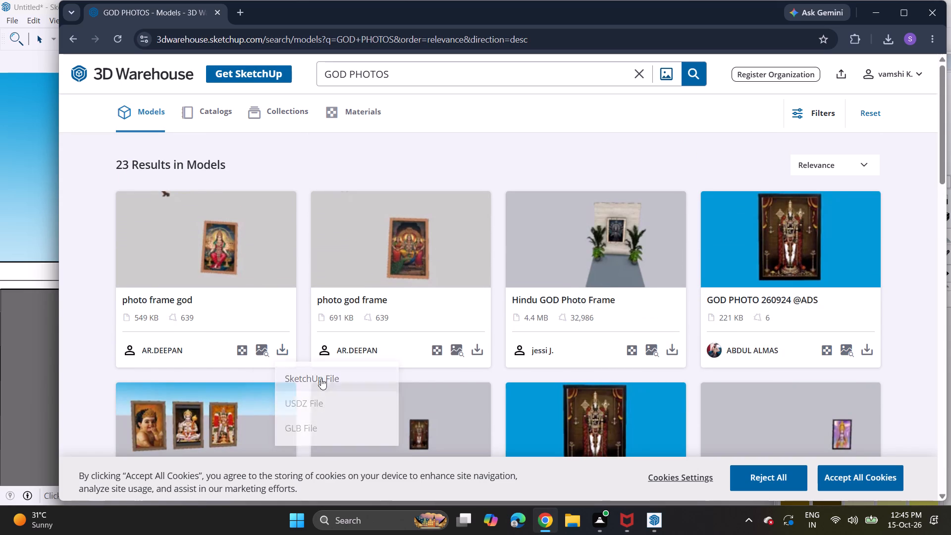
Look through the remaining god photo results for other frames suitable for the altar shelves.
scroll(474, 351, "down", 1)
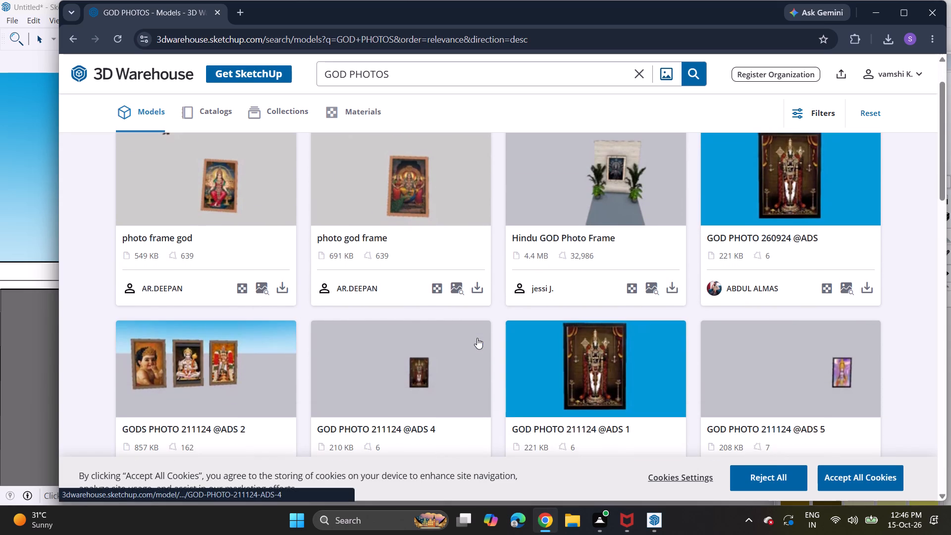
scroll(476, 337, "down", 7)
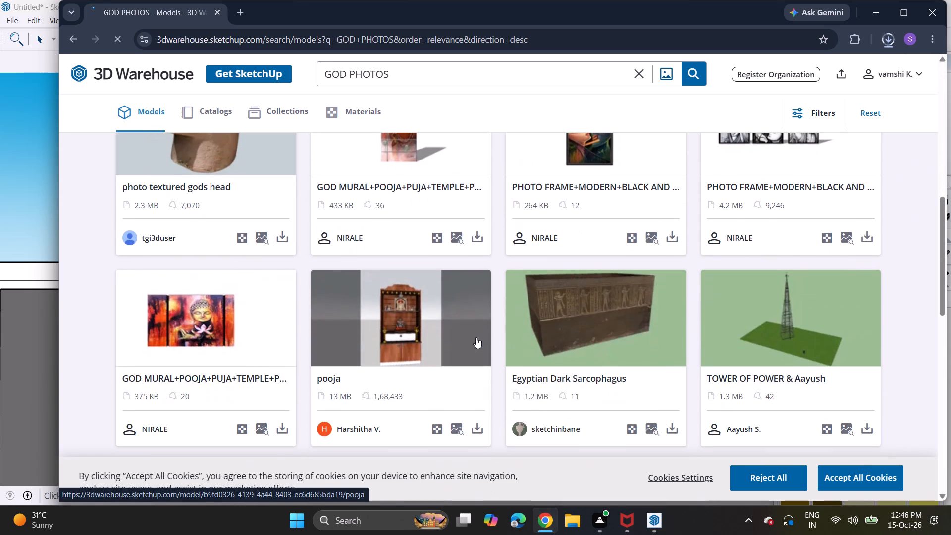
scroll(476, 337, "down", 5)
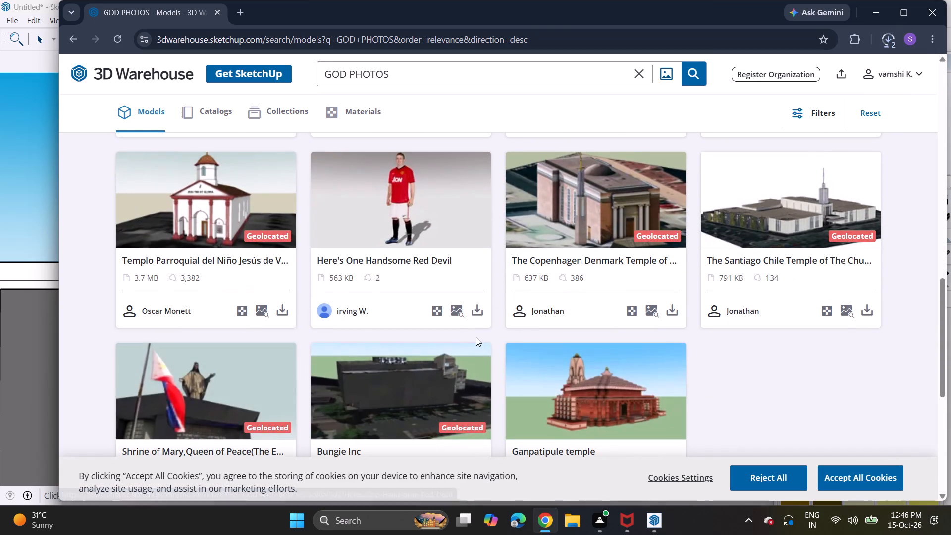
scroll(476, 337, "down", 5)
scroll(476, 330, "up", 1)
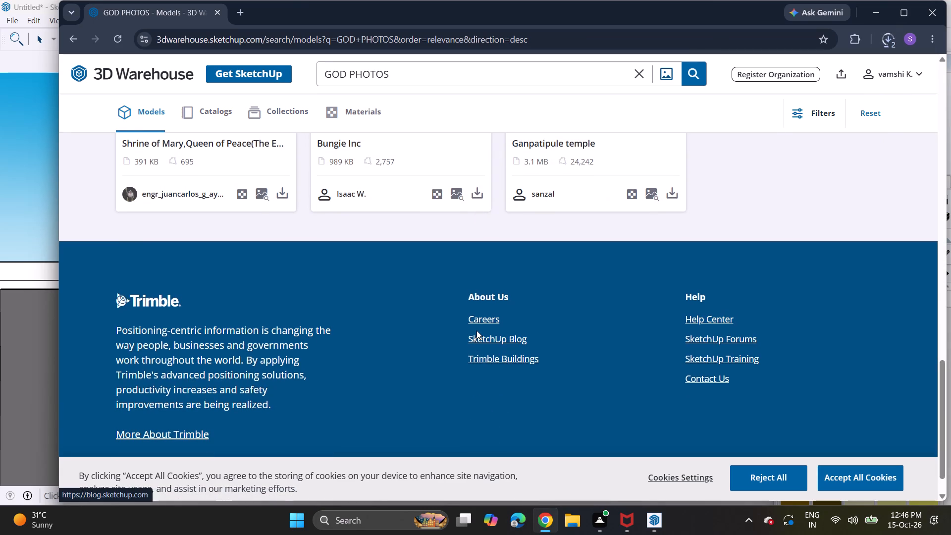
scroll(476, 330, "up", 12)
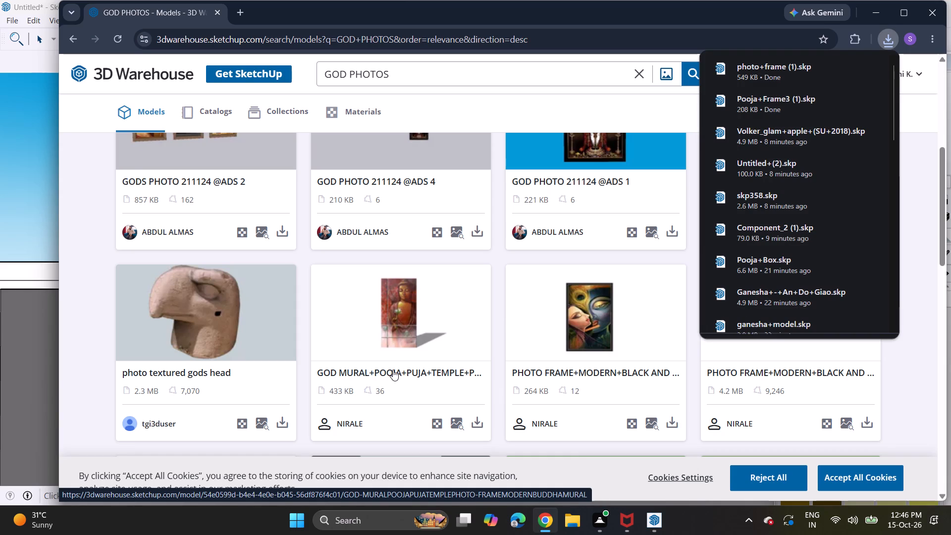
scroll(393, 370, "up", 3)
scroll(449, 344, "up", 4)
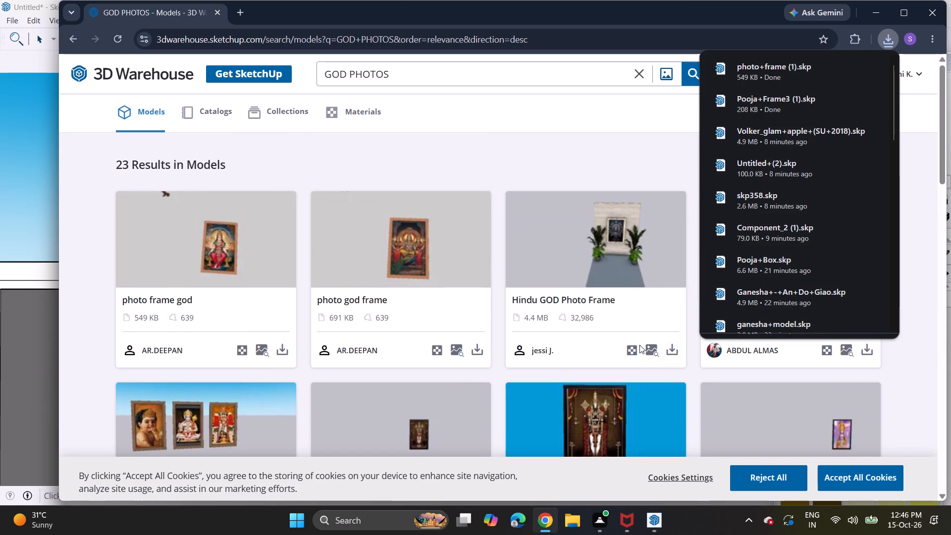
scroll(218, 385, "down", 3)
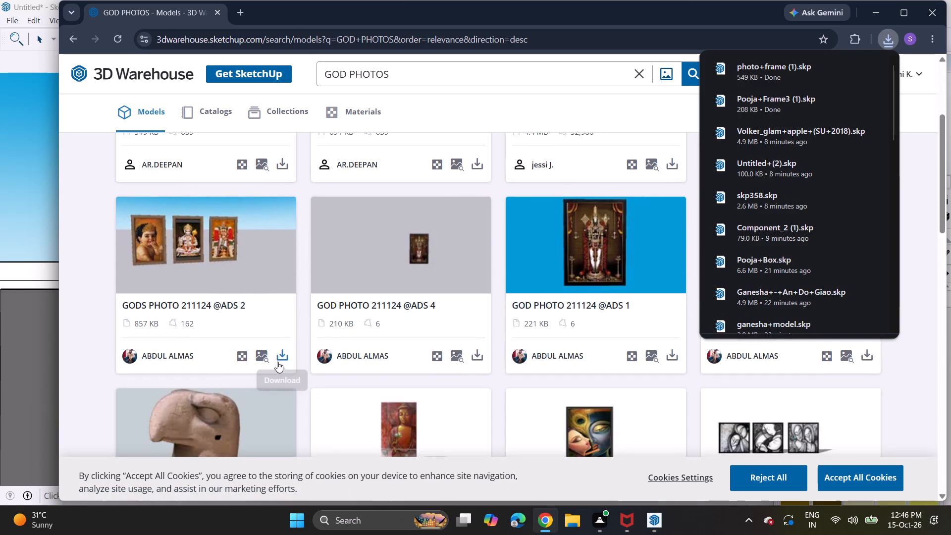
scroll(518, 355, "down", 3)
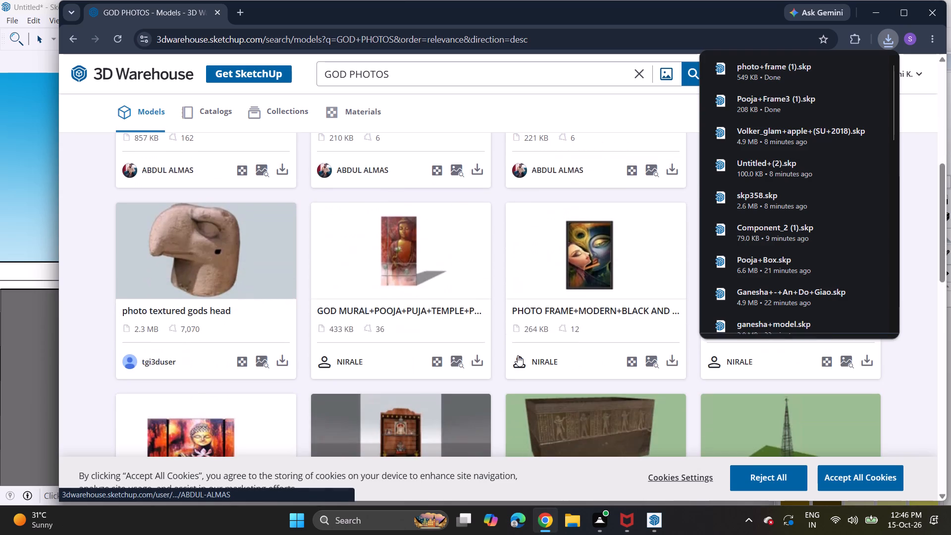
scroll(518, 356, "down", 5)
scroll(537, 352, "up", 2)
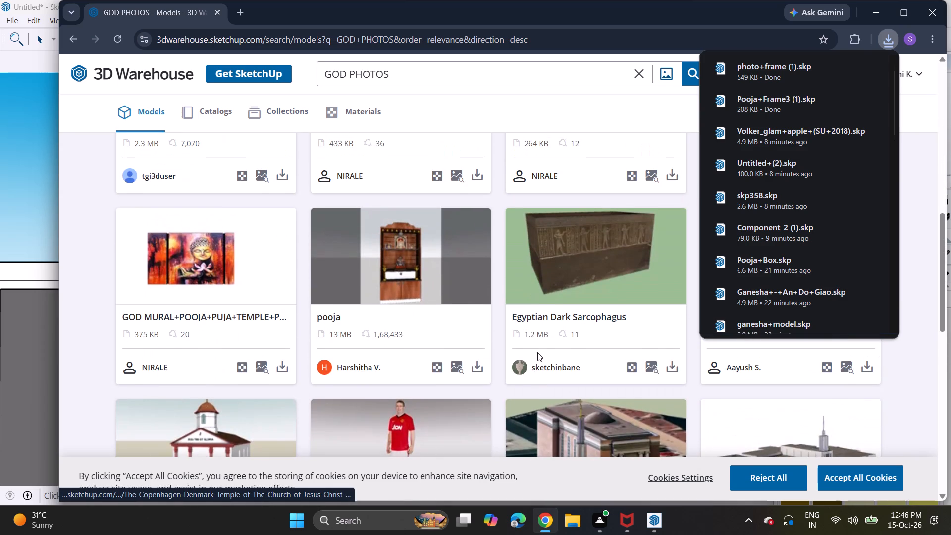
scroll(524, 358, "down", 7)
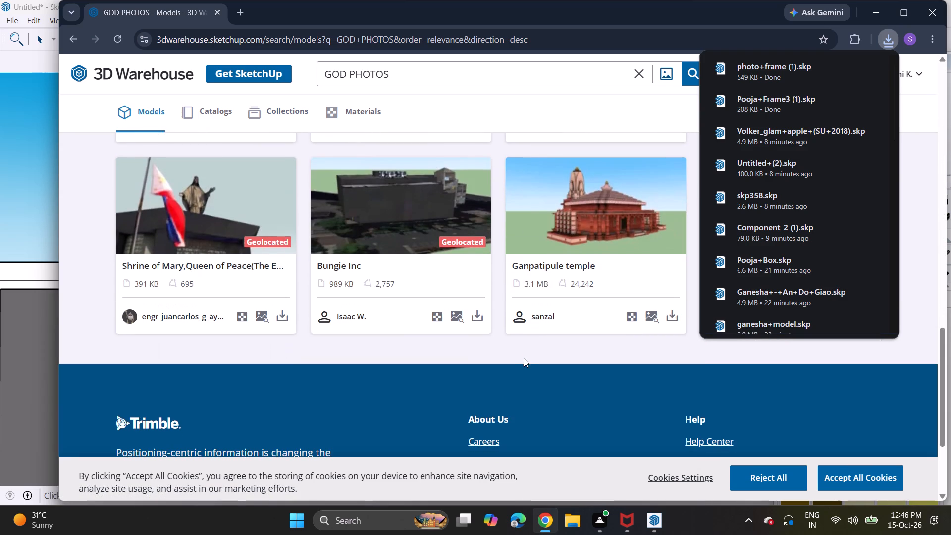
scroll(529, 354, "up", 11)
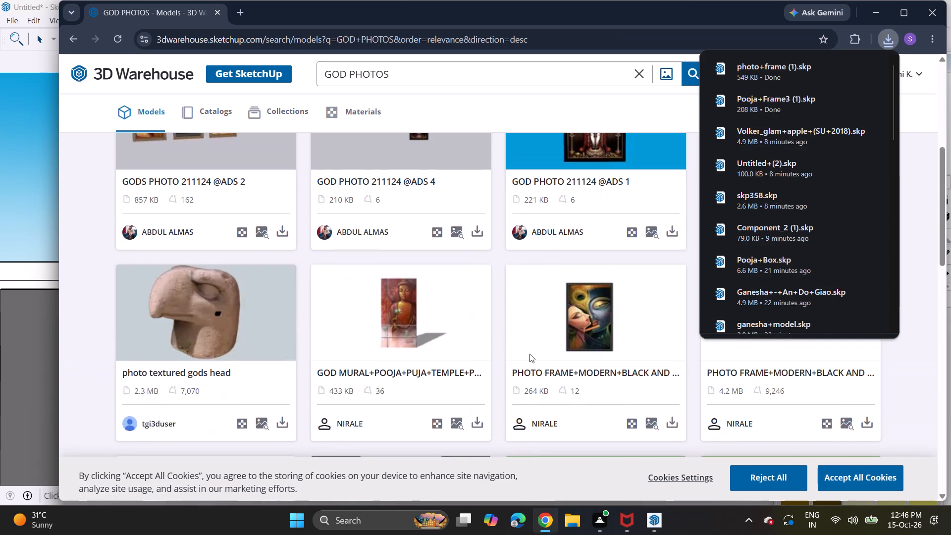
scroll(529, 354, "up", 4)
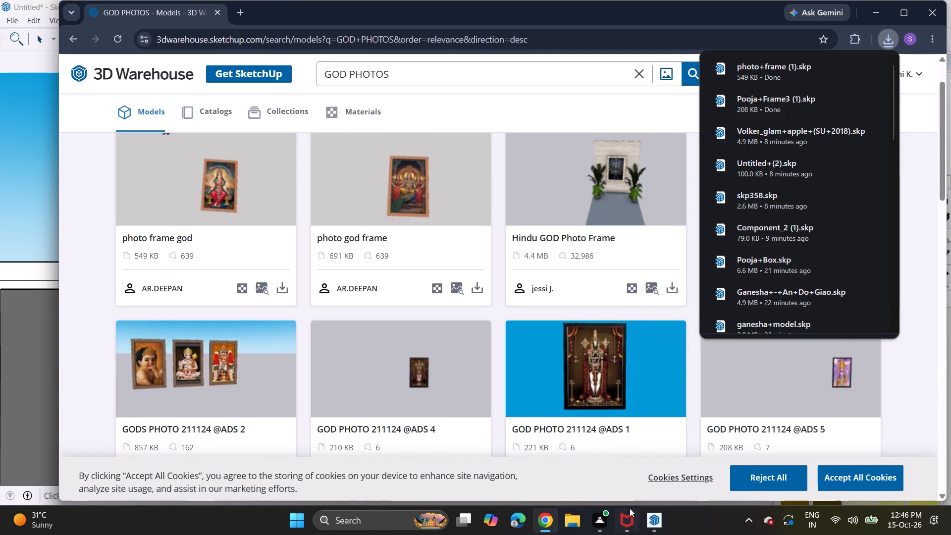
Switch to SketchUp, import Pooja+Frame3 (1) from Downloads and place it outside, beside the pooja room.
left_click(656, 521)
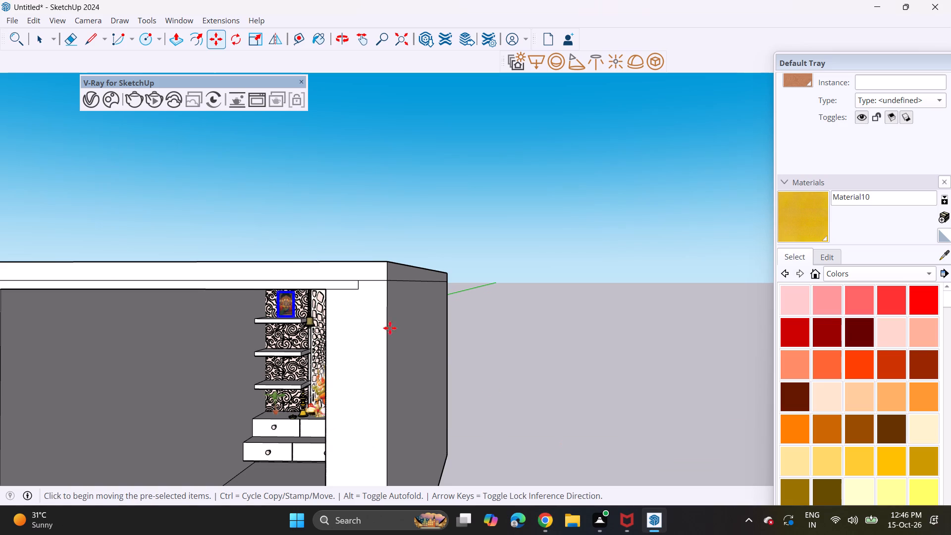
left_click(7, 16)
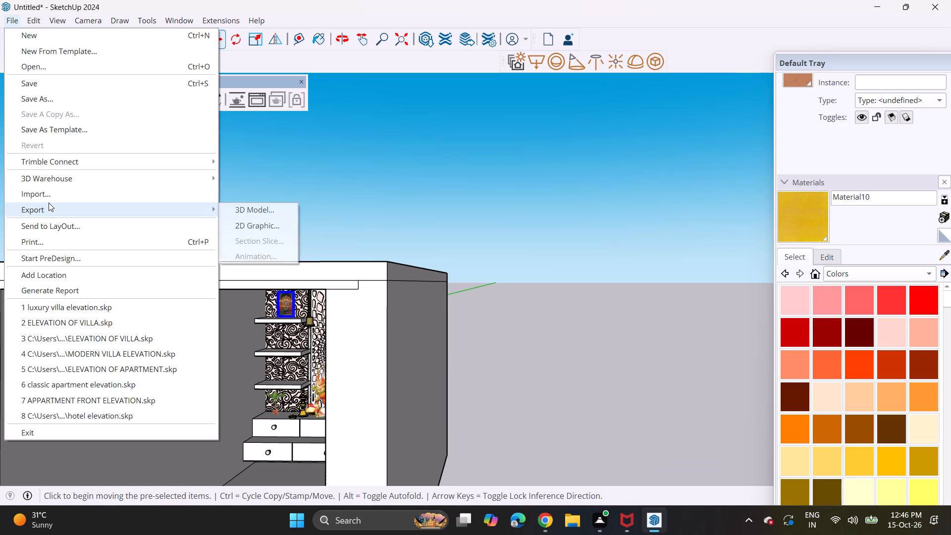
left_click(51, 194)
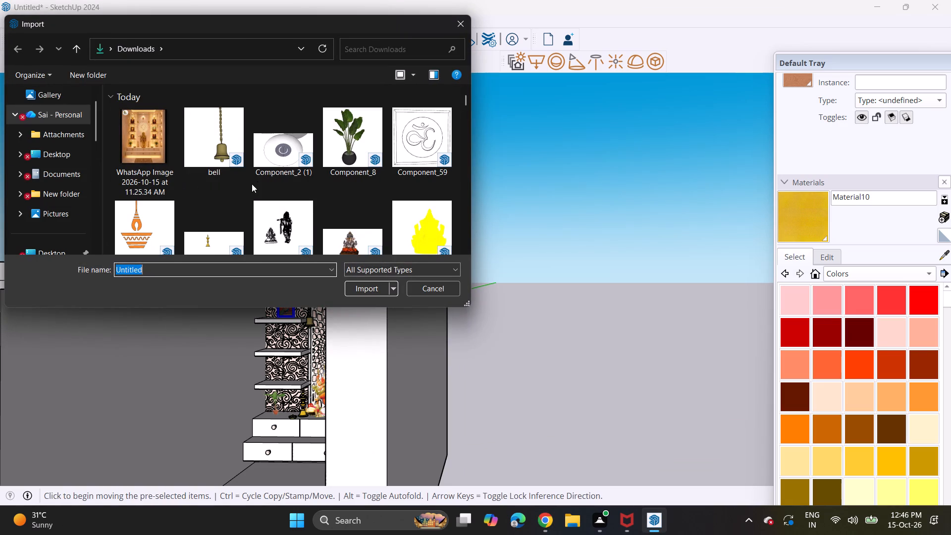
scroll(260, 181, "down", 2)
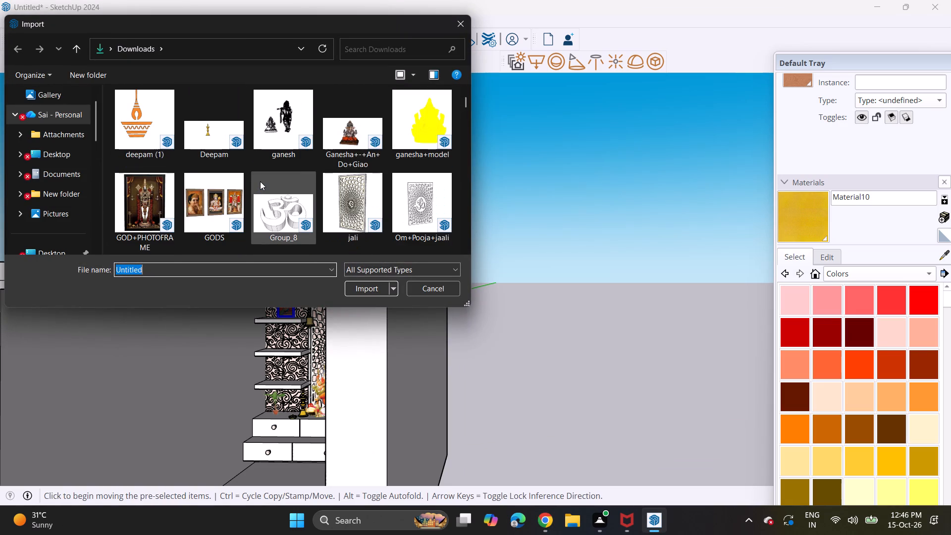
scroll(290, 171, "up", 3)
scroll(290, 171, "down", 4)
left_click(220, 197)
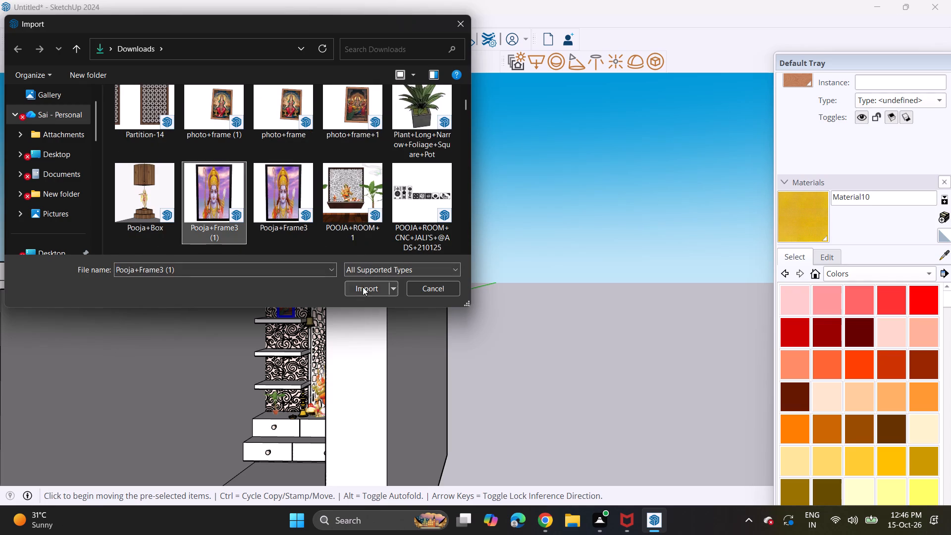
left_click(363, 287)
left_click(602, 291)
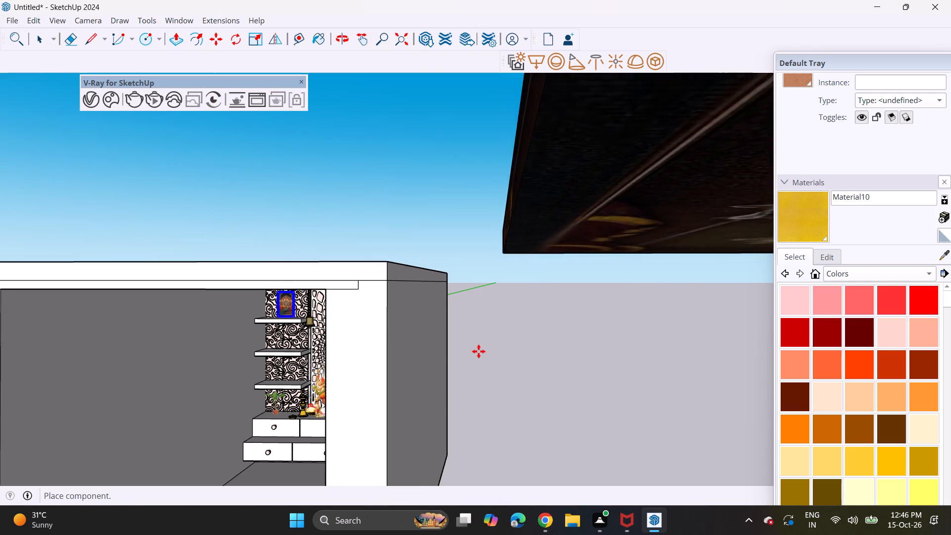
scroll(478, 351, "down", 11)
left_click(492, 355)
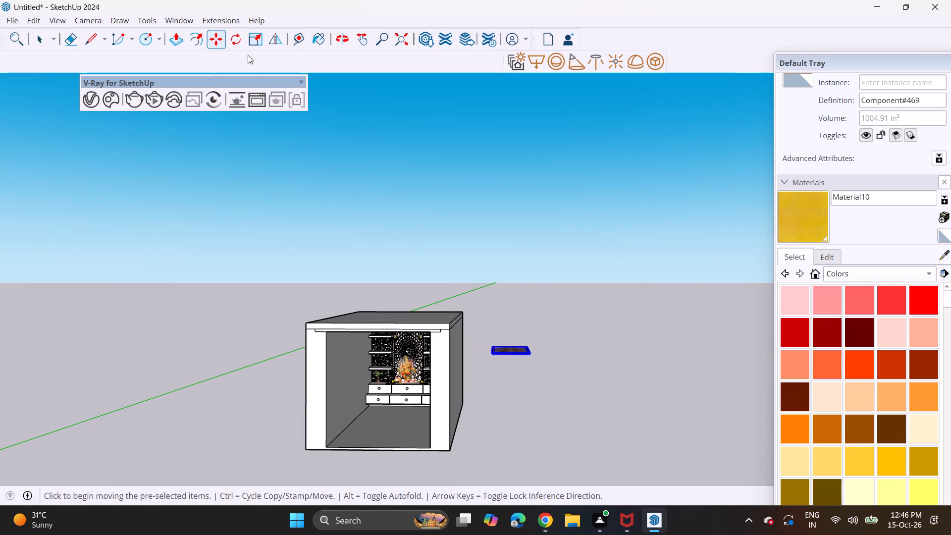
Rotate the imported photo frame about the red axis so it stands upright.
left_click(244, 40)
left_click(562, 351)
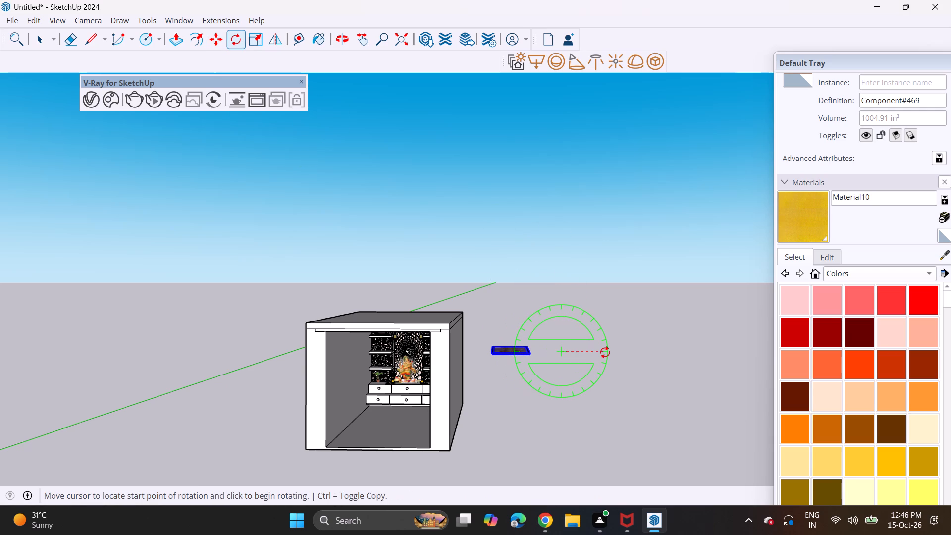
middle_click_drag(605, 352, 291, 349)
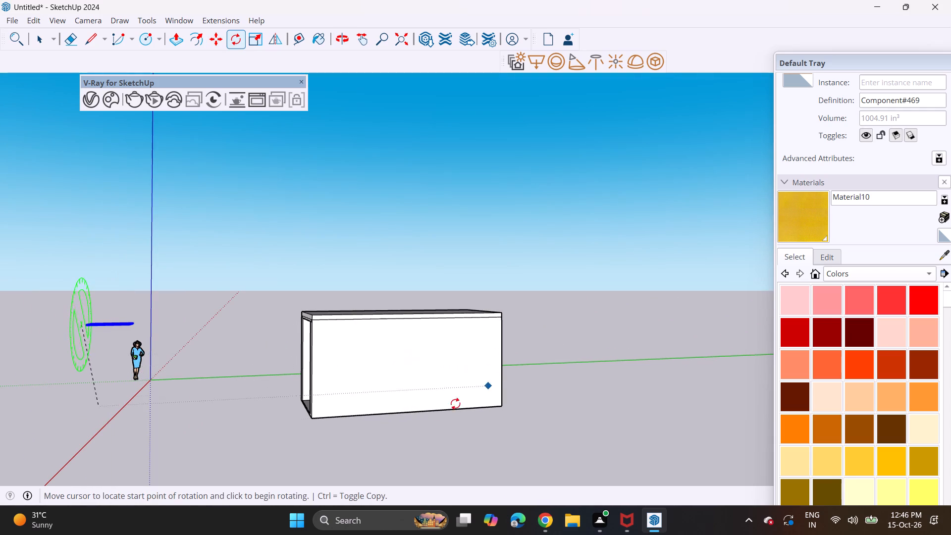
key("Escape")
left_click(364, 367)
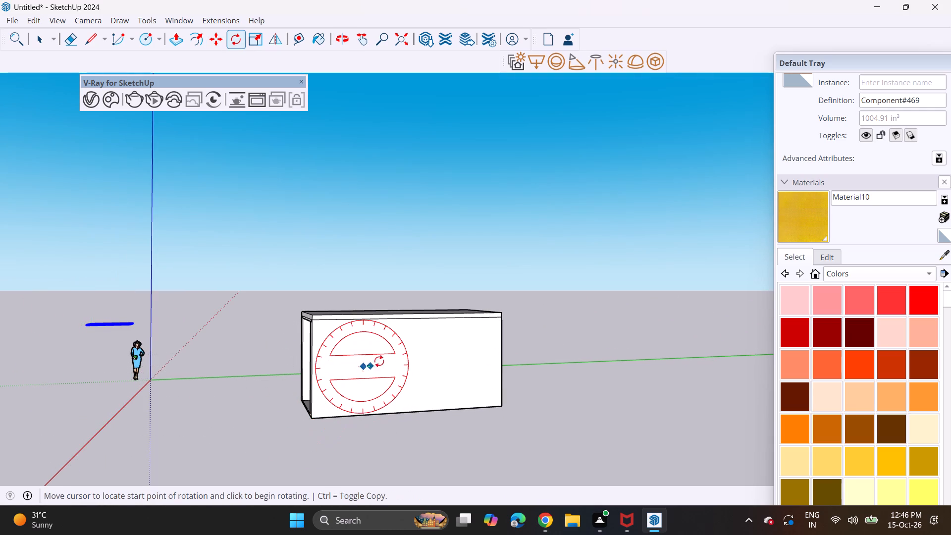
left_click(402, 362)
left_click(365, 337)
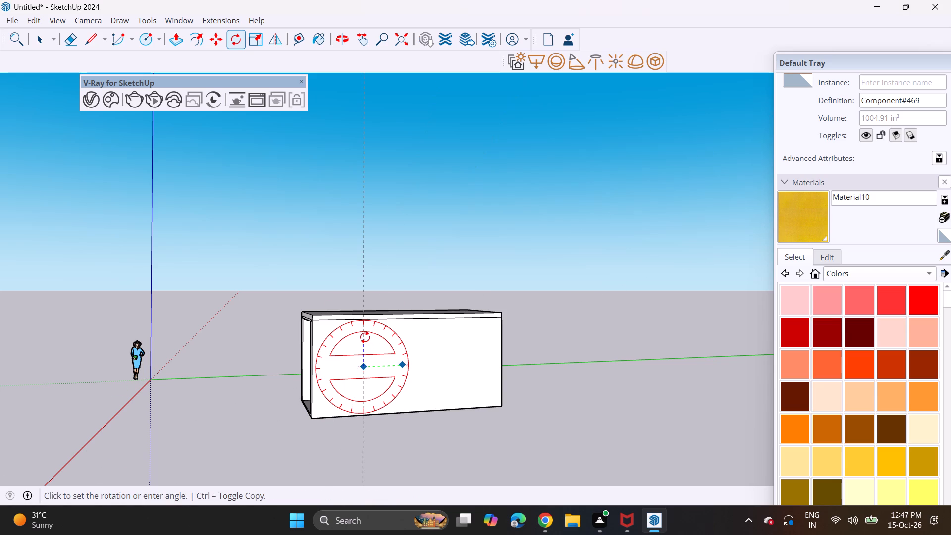
Move the upright Rama photo frame from outside into the pooja room, in front of the altar's left shelves.
scroll(335, 374, "down", 12)
middle_click_drag(263, 433, 555, 438)
middle_click_drag(503, 449, 503, 383, "shift")
key("m")
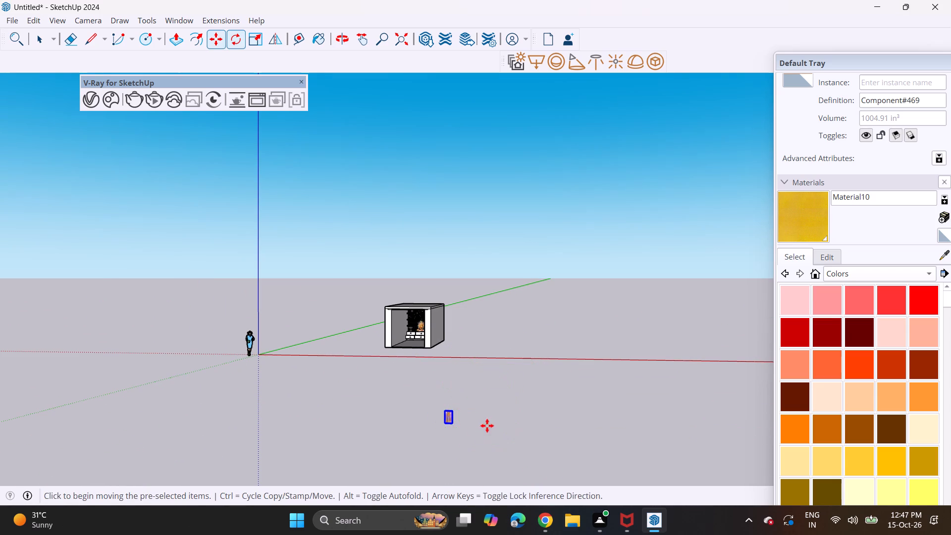
left_click(452, 423)
scroll(383, 314, "up", 4)
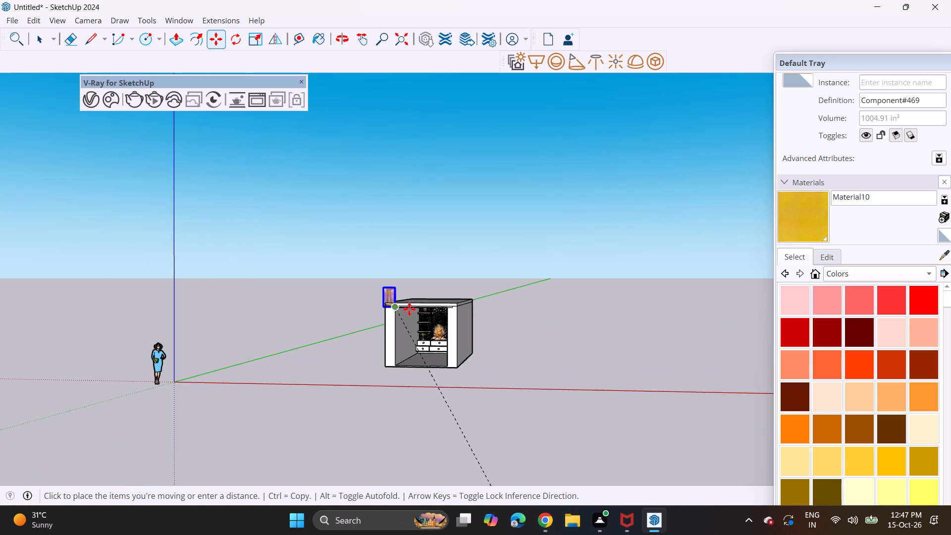
scroll(409, 309, "up", 19)
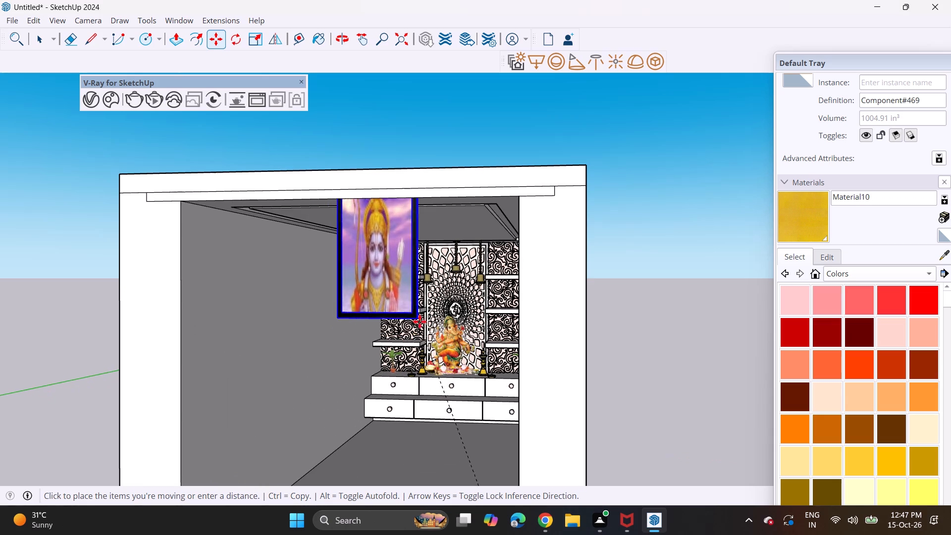
left_click(430, 357)
Move the Rama frame by its lower corner onto the lowest left shelf, beside the Ganesha idol.
middle_click_drag(434, 354, 419, 364)
scroll(453, 334, "up", 5)
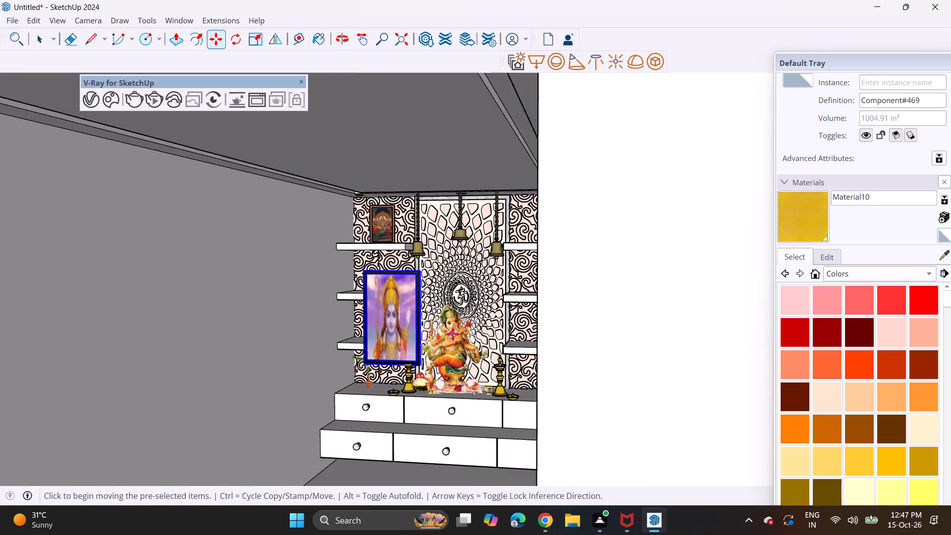
scroll(440, 339, "up", 3)
middle_click_drag(437, 342, 430, 375)
middle_click_drag(422, 376, 455, 308, "shift")
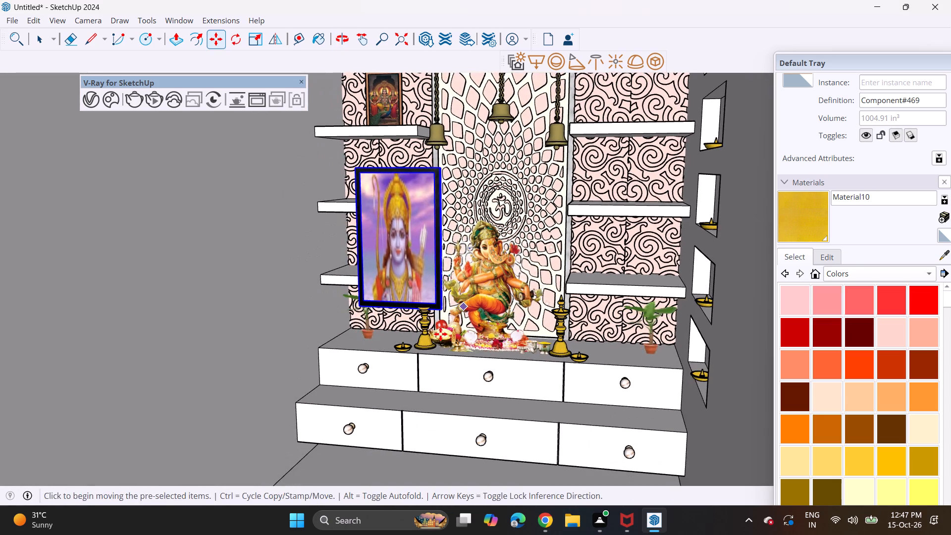
middle_click_drag(436, 340, 423, 362)
scroll(434, 289, "up", 5)
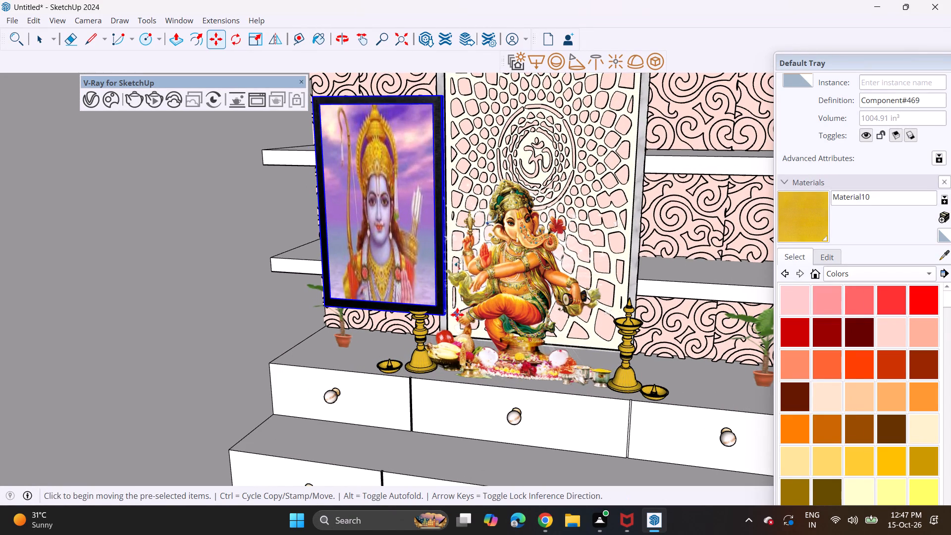
left_click(454, 316)
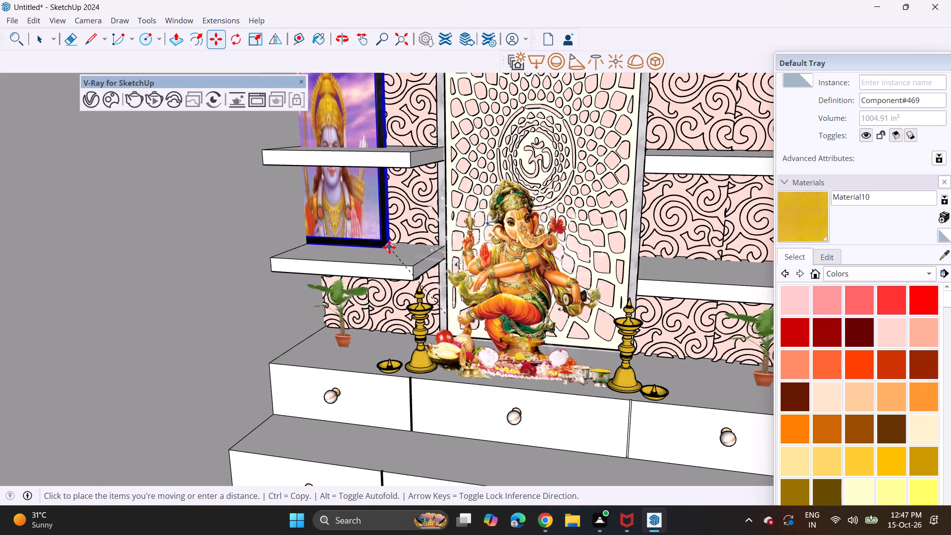
left_click(389, 247)
Scale the Rama frame down uniformly from its upper corner.
scroll(363, 146, "down", 3)
middle_click_drag(359, 155, 387, 215)
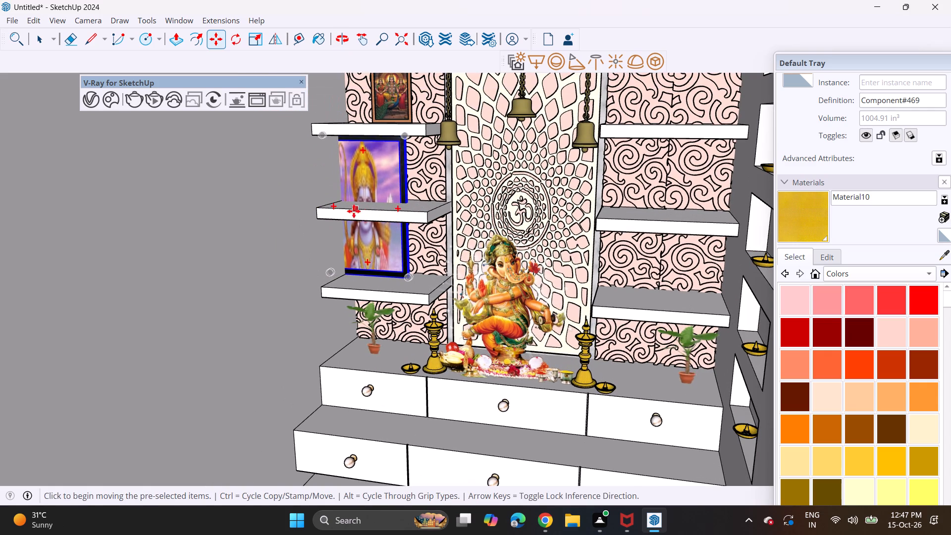
left_click(248, 38)
middle_click_drag(324, 149, 326, 148)
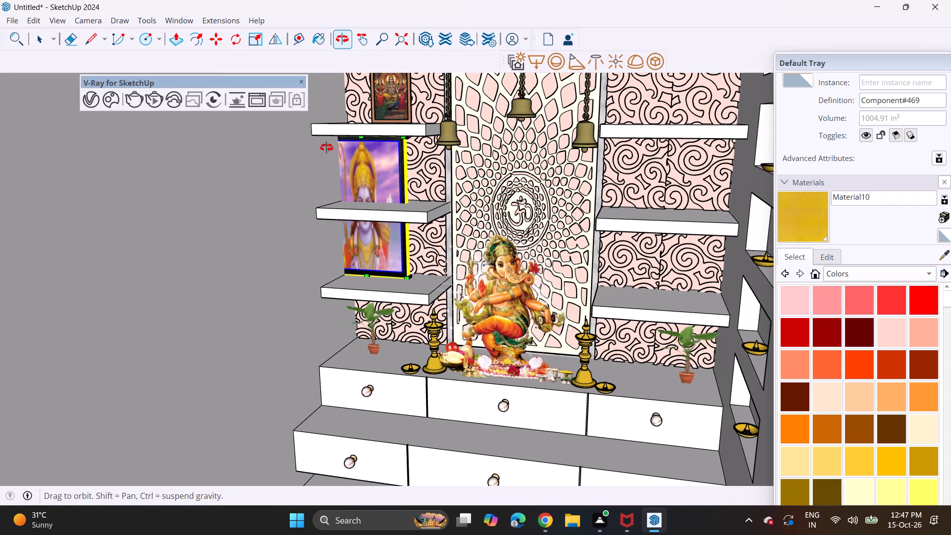
middle_click_drag(326, 148, 359, 132)
left_click(307, 141)
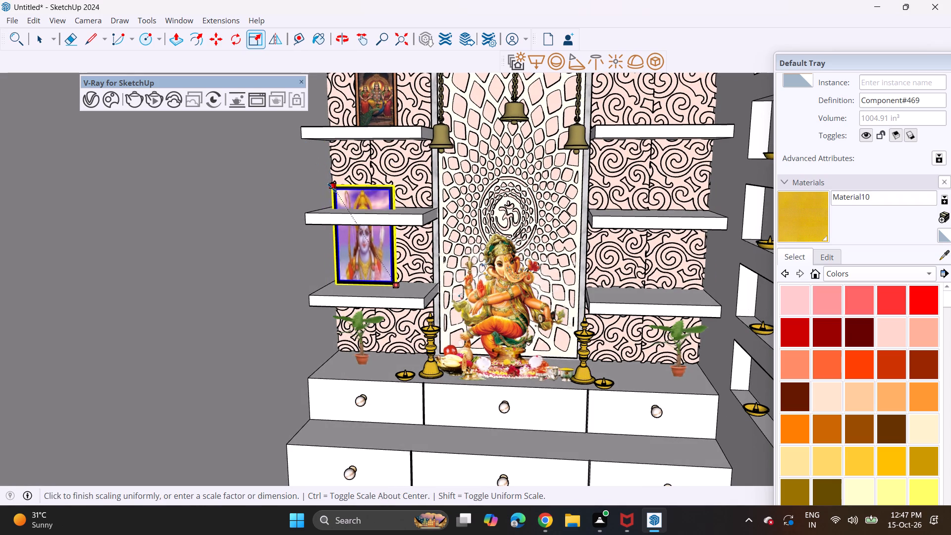
left_click(332, 188)
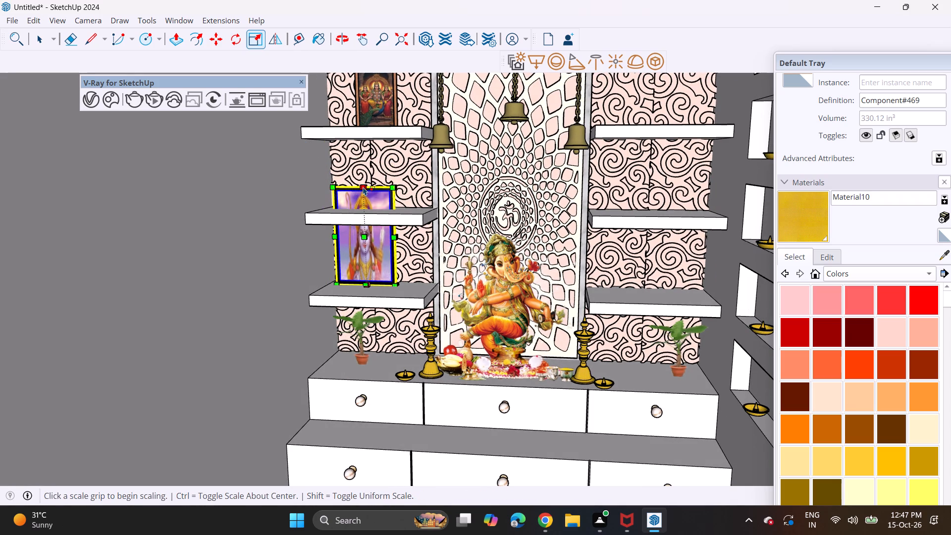
left_click(363, 187)
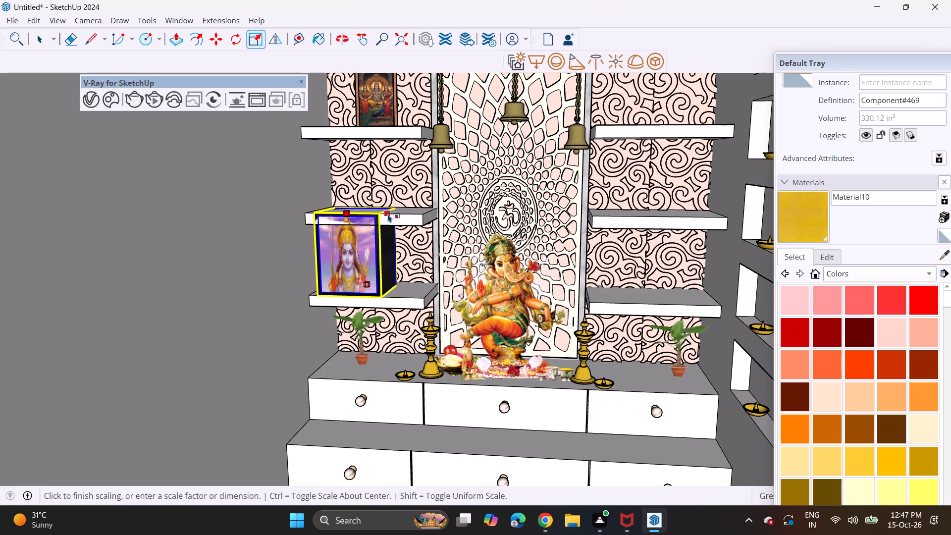
key("Escape")
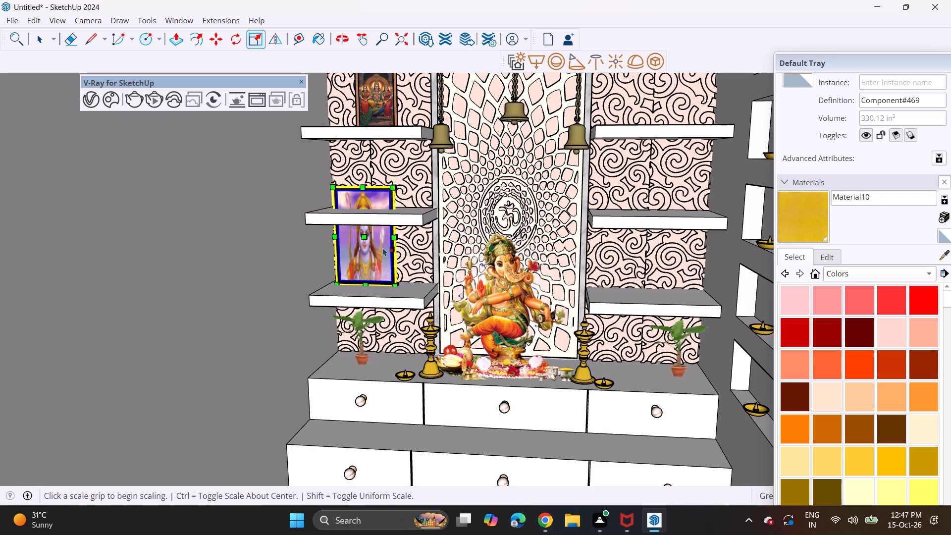
Move the Rama frame up from the lowest left shelf to the space between the top and middle left shelves.
key("m")
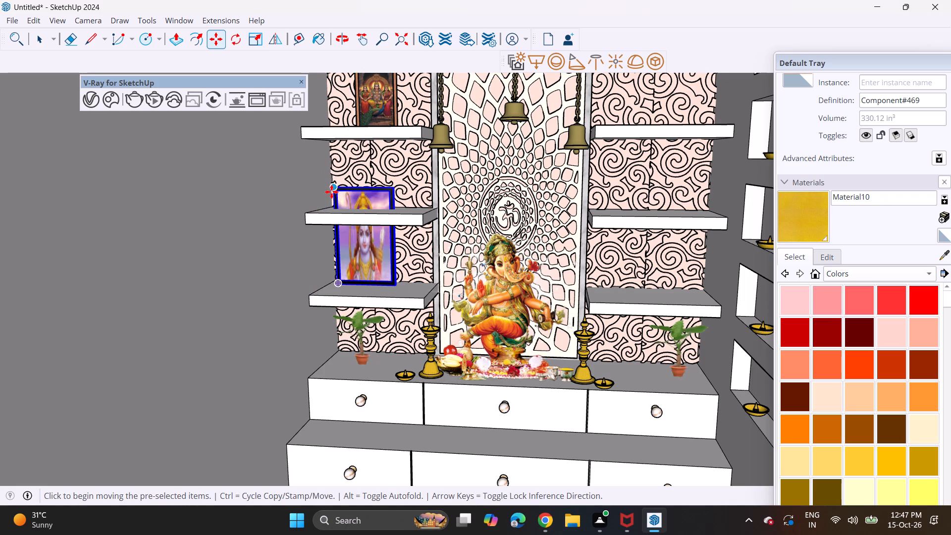
left_click(331, 192)
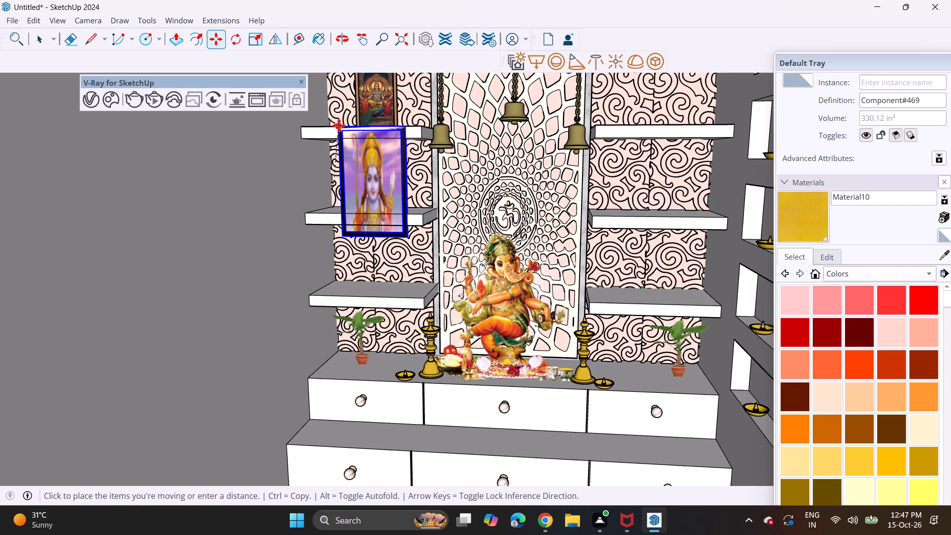
left_click(339, 125)
Reduce the Rama frame's height from its bottom and top edges to fit between the top and middle left shelves.
left_click(254, 43)
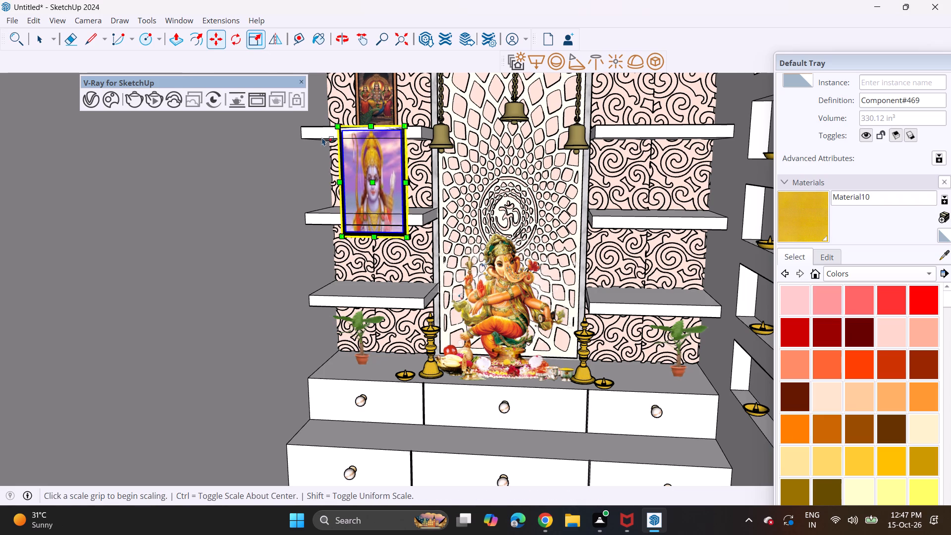
left_click(376, 238)
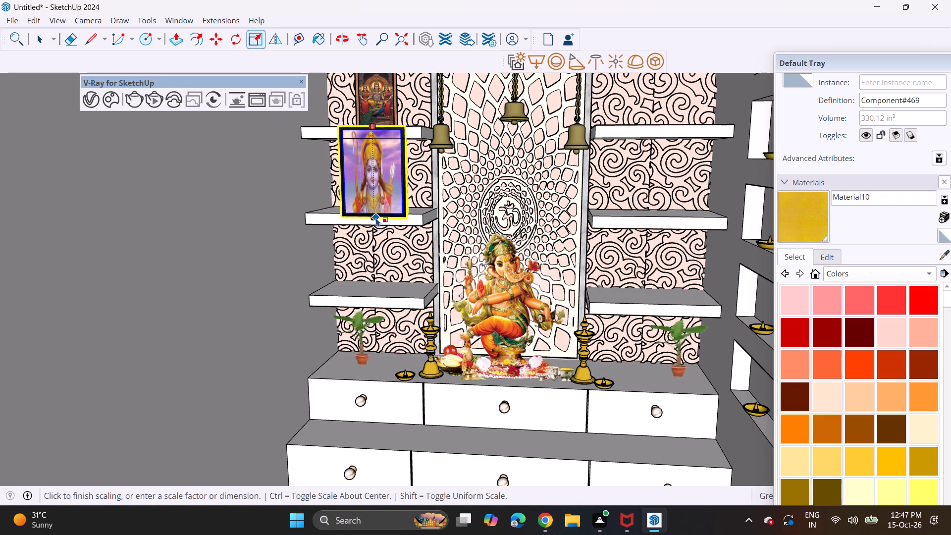
left_click(376, 213)
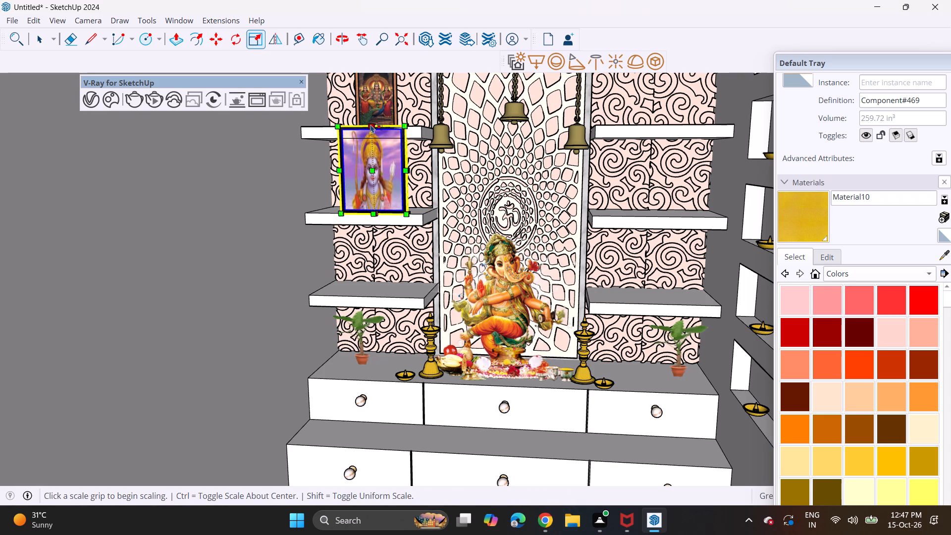
left_click(370, 126)
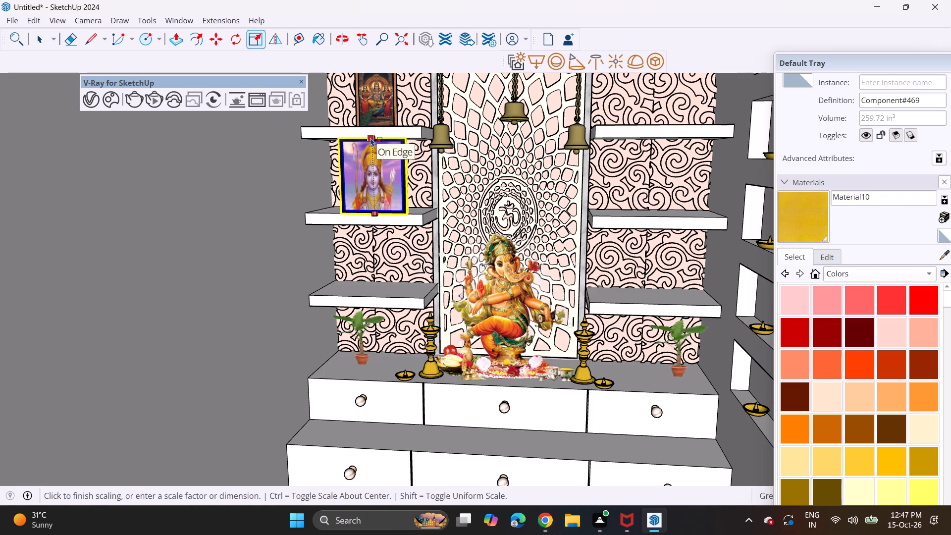
left_click(370, 138)
Adjust the Rama frame's width and depth by scaling, shifting it slightly along the middle left shelf towards the Ganesha panel.
left_click(405, 175)
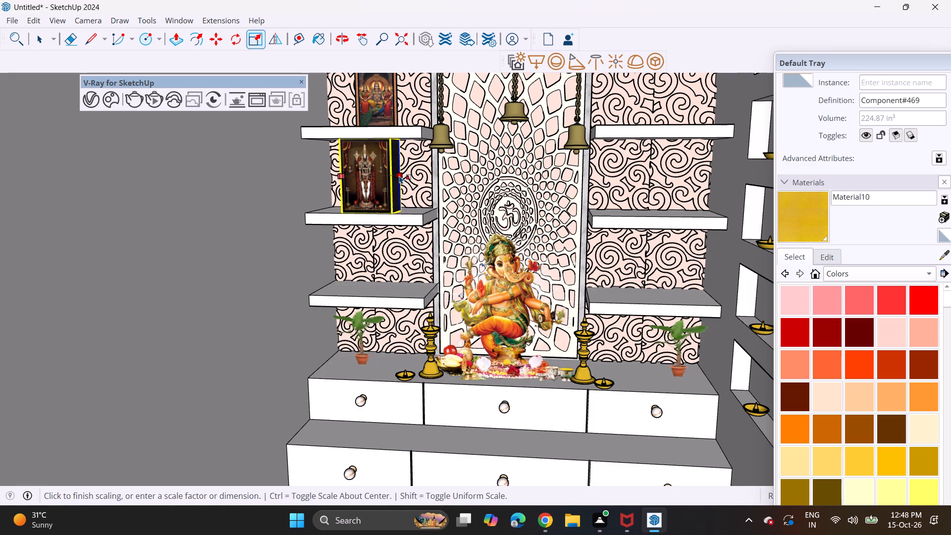
left_click(399, 175)
scroll(362, 204, "up", 3)
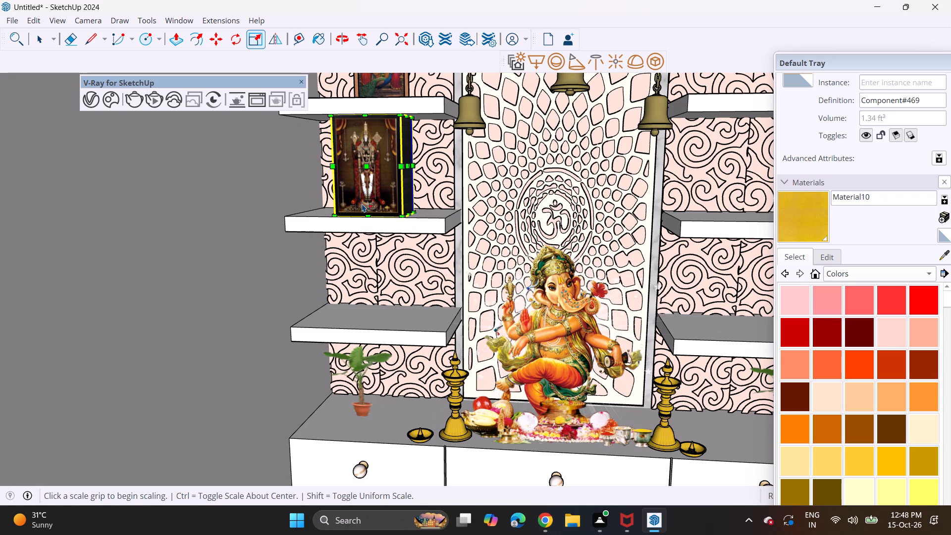
key("m")
left_click(334, 219)
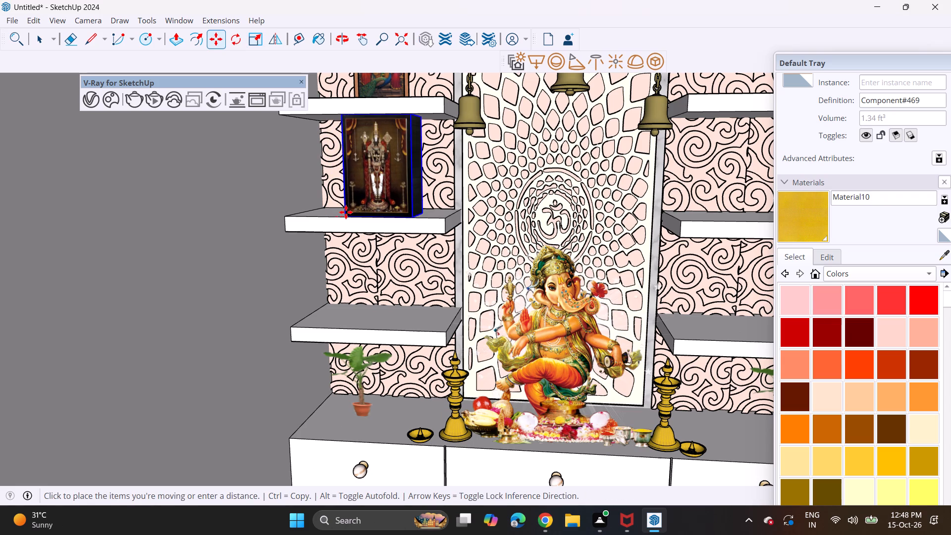
left_click(346, 212)
left_click(258, 44)
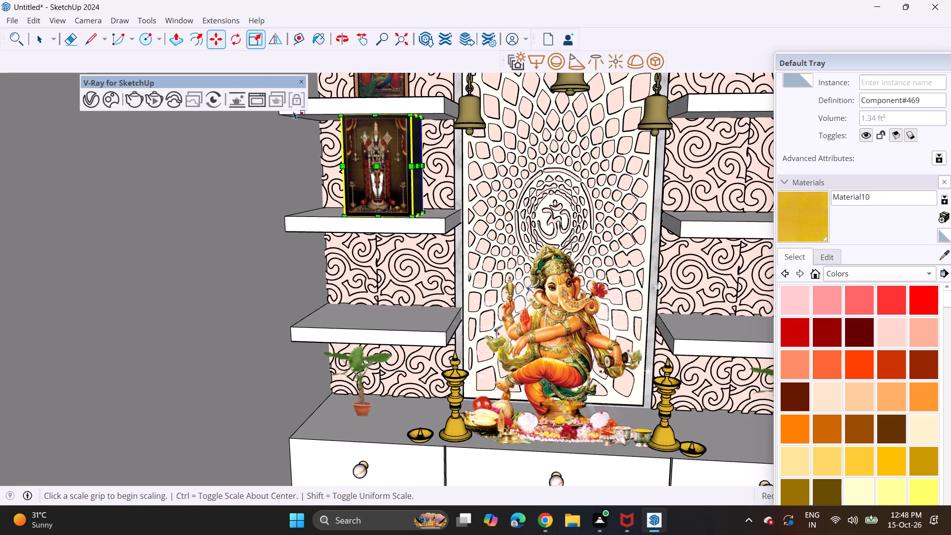
left_click(378, 165)
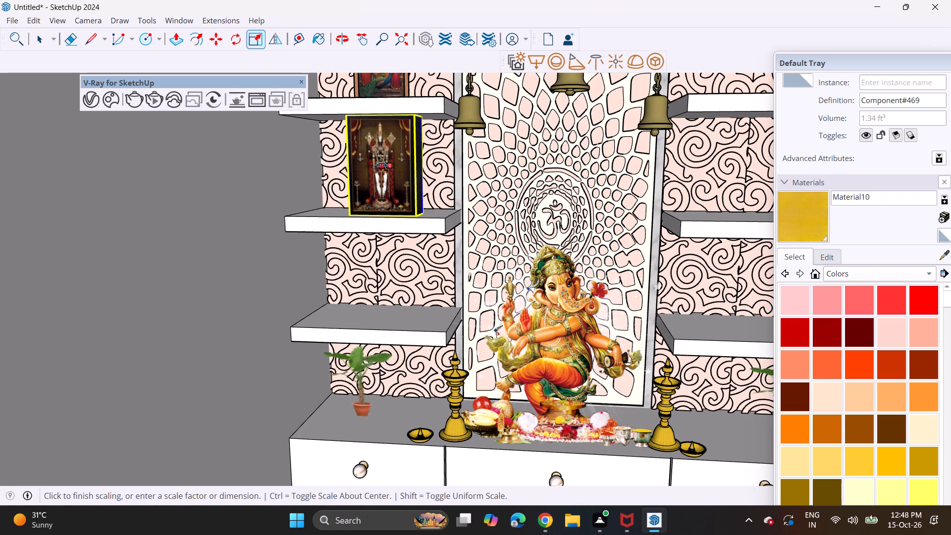
left_click(393, 161)
Adjust the Rama frame's position by its lower back corner so its base rests on the middle left shelf.
middle_click_drag(434, 194, 357, 214)
scroll(490, 180, "up", 1)
middle_click_drag(461, 175, 457, 210)
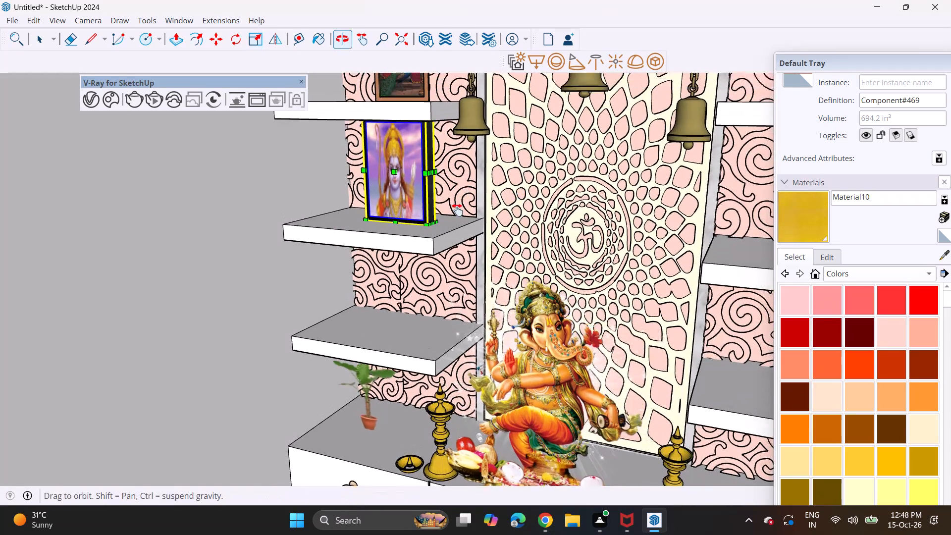
middle_click_drag(457, 210, 449, 250)
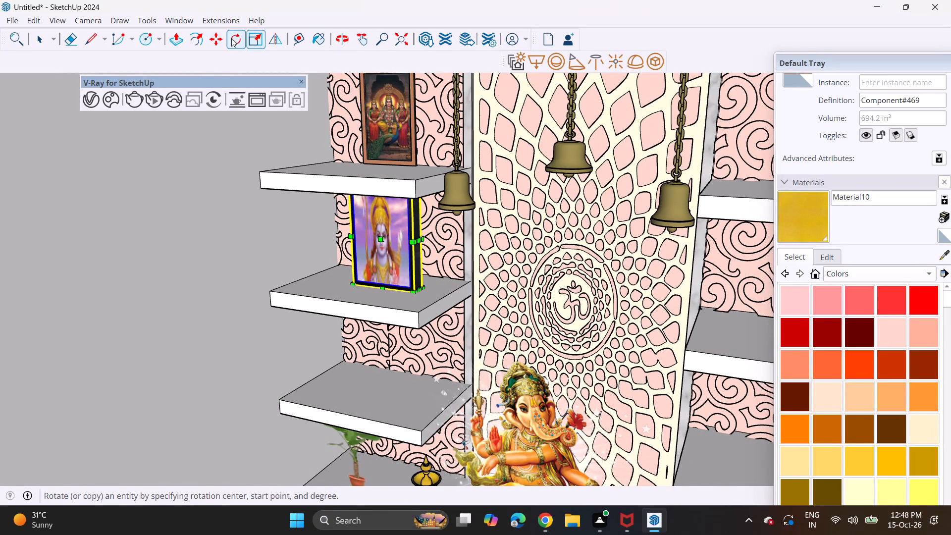
left_click(212, 44)
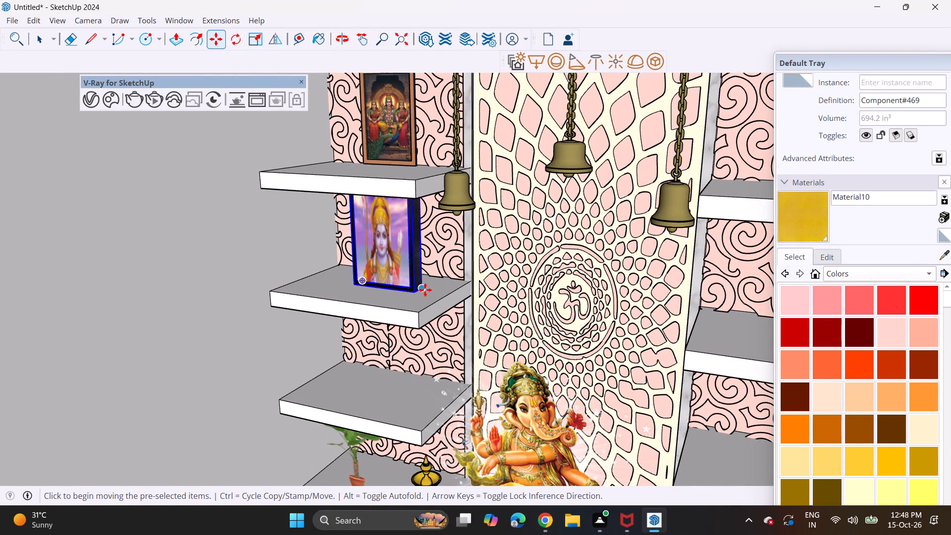
left_click(425, 290)
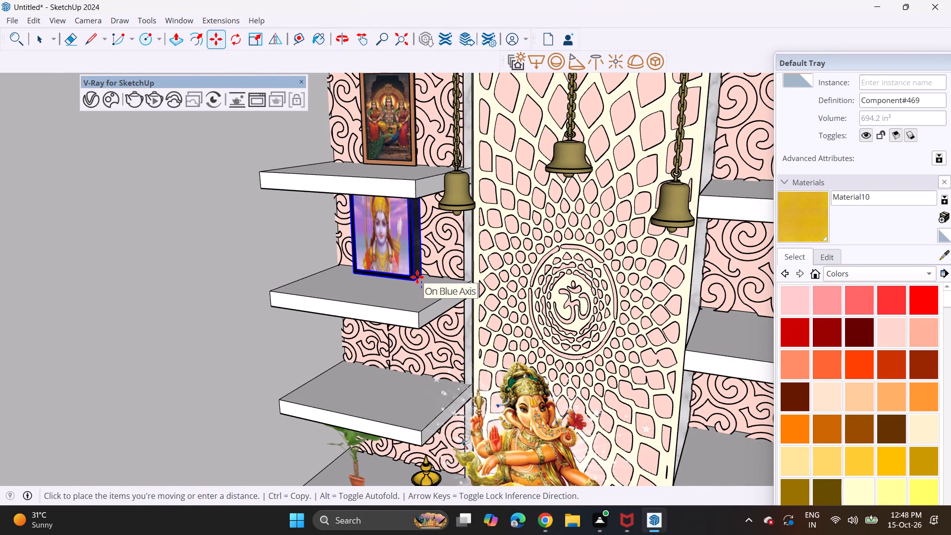
left_click(417, 277)
middle_click_drag(419, 284, 554, 173)
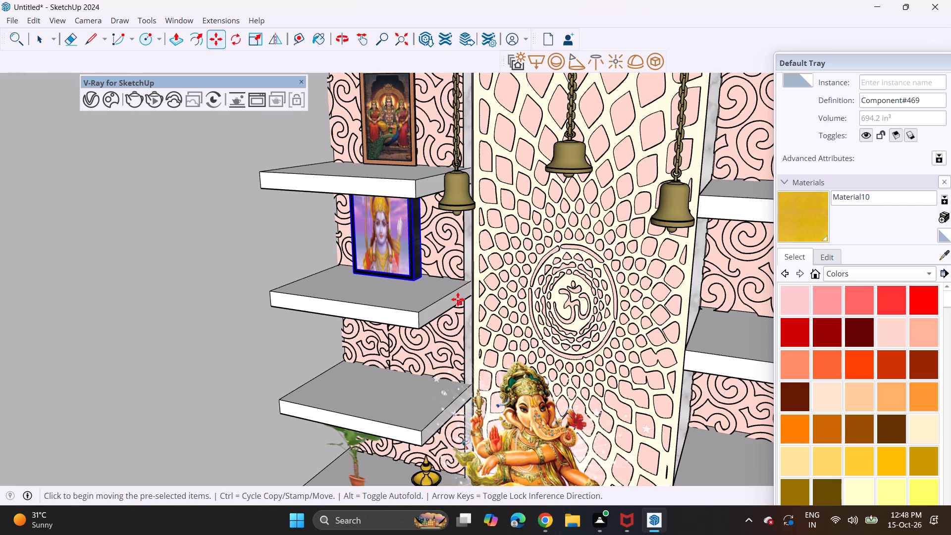
middle_click_drag(458, 299, 501, 261)
middle_click_drag(501, 261, 432, 292)
scroll(428, 269, "up", 2)
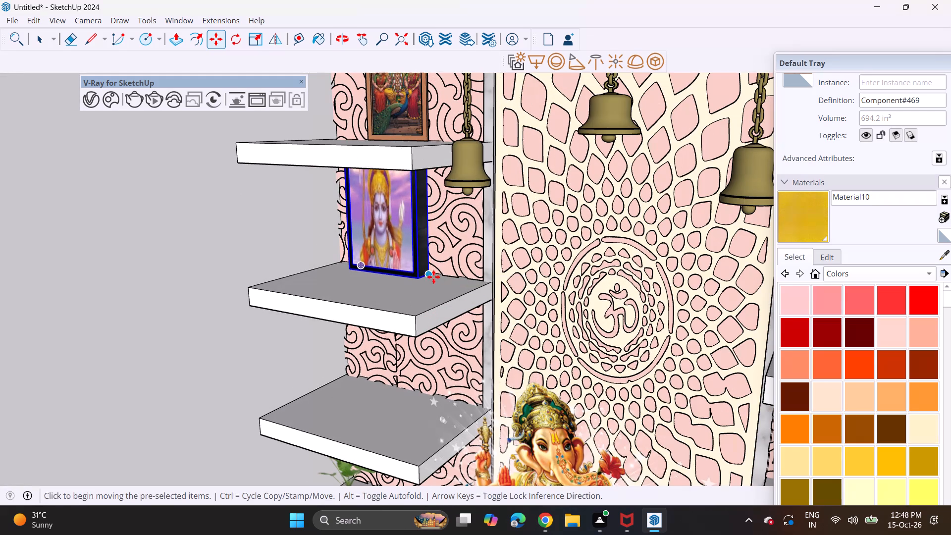
left_click_drag(432, 275, 433, 279)
left_click(435, 284)
scroll(417, 282, "down", 2)
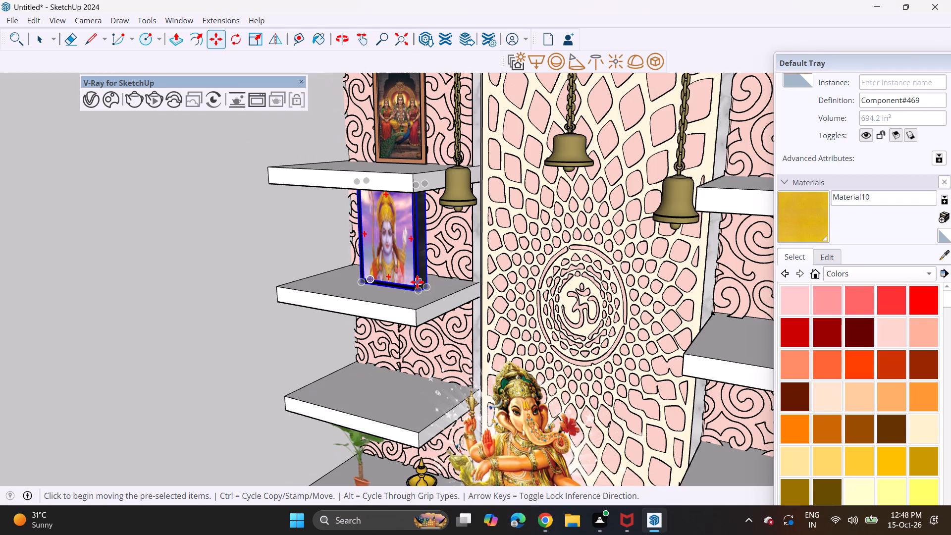
Move the Rama frame sideways along the middle left shelf, away from the Ganesha panel, towards the shelf's centre.
scroll(417, 282, "down", 2)
middle_click_drag(418, 288, 523, 237)
middle_click_drag(415, 272, 547, 295)
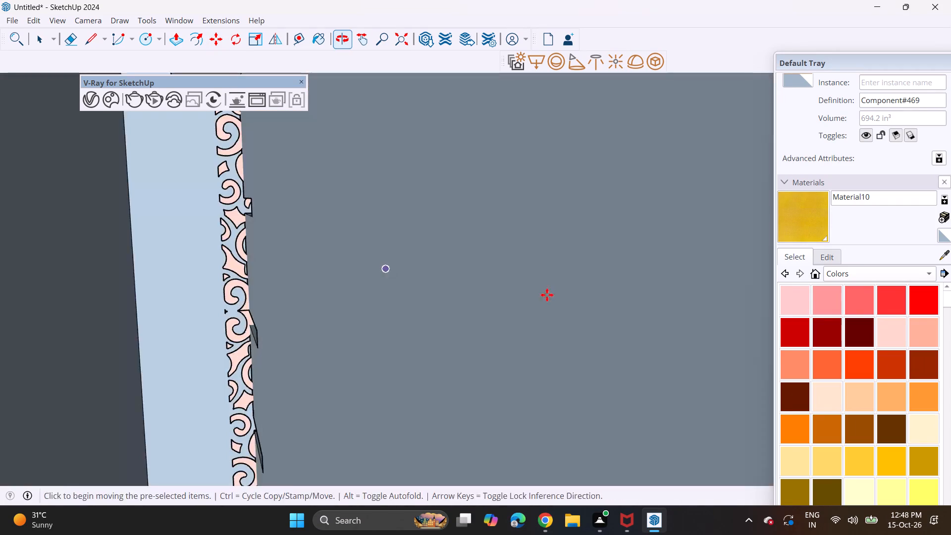
middle_click_drag(547, 295, 484, 304)
middle_click_drag(499, 300, 290, 317)
middle_click_drag(405, 277, 364, 291, "shift")
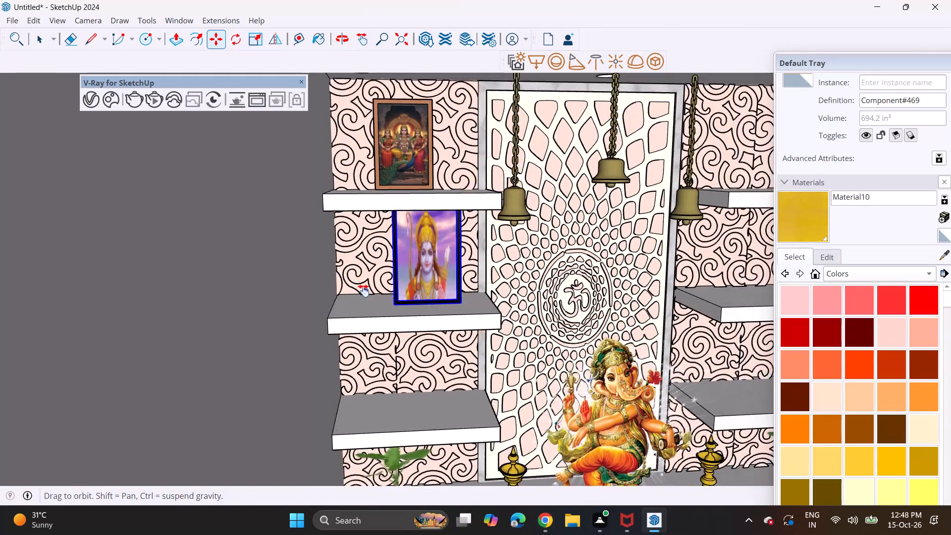
middle_click_drag(364, 291, 360, 291, "shift")
scroll(366, 288, "up", 5)
left_click(448, 249)
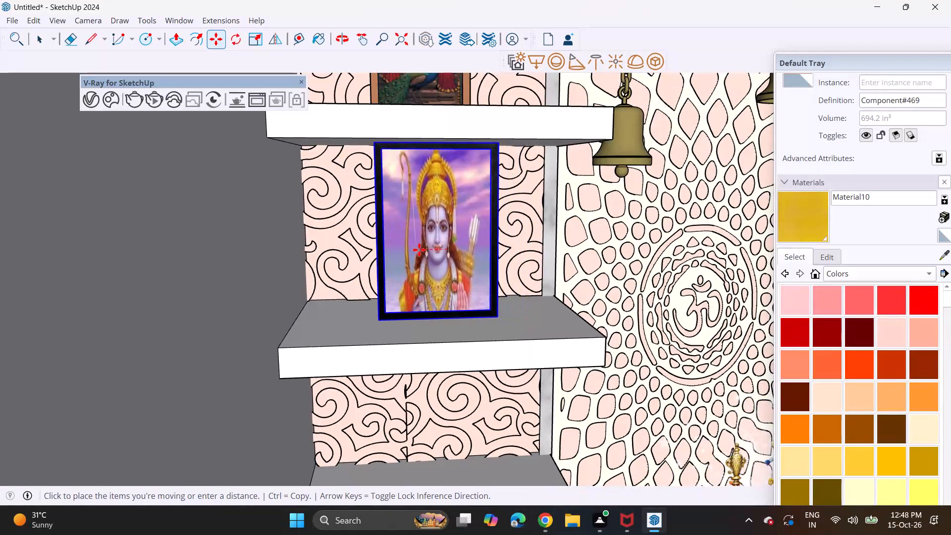
left_click(413, 250)
Scale down the Rama frame's depth from its front face to make it a thin panel.
middle_click_drag(478, 239, 245, 257)
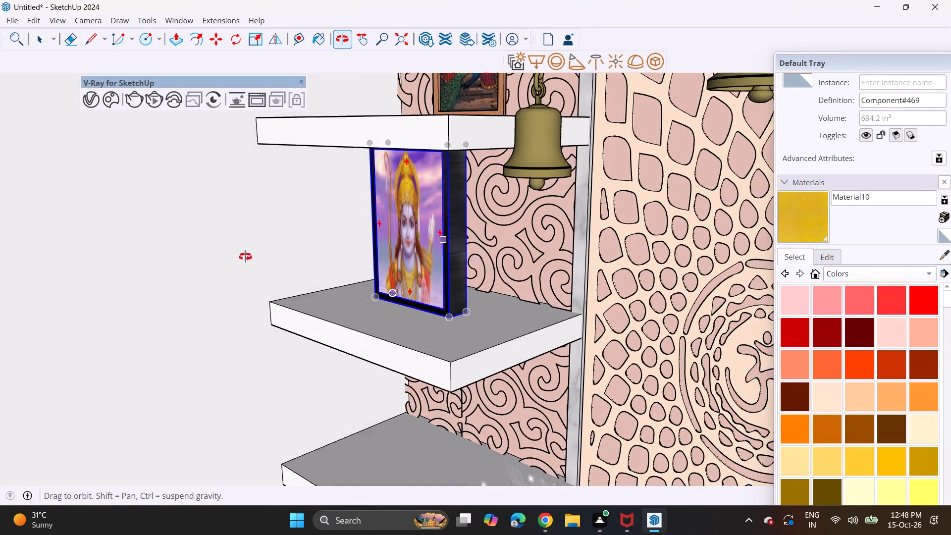
middle_click_drag(245, 257, 240, 257)
left_click(248, 44)
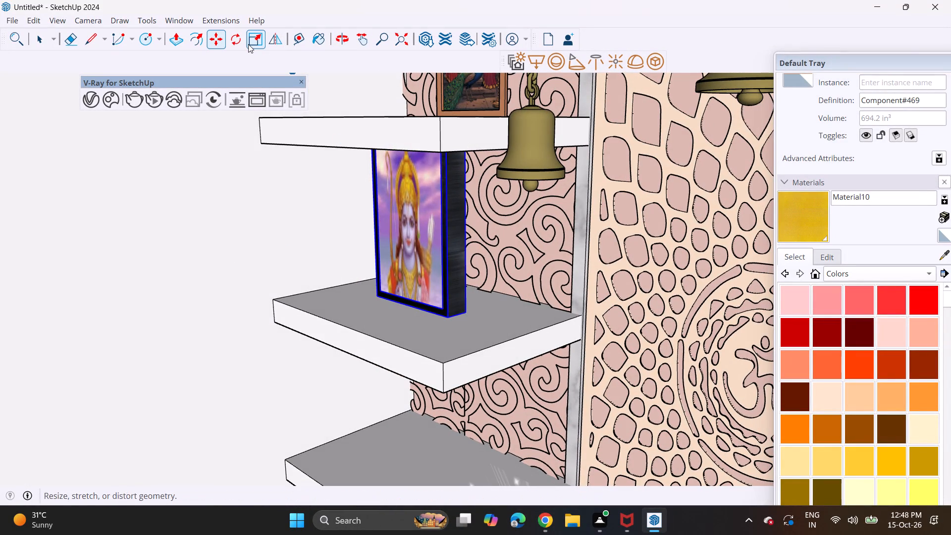
left_click(409, 227)
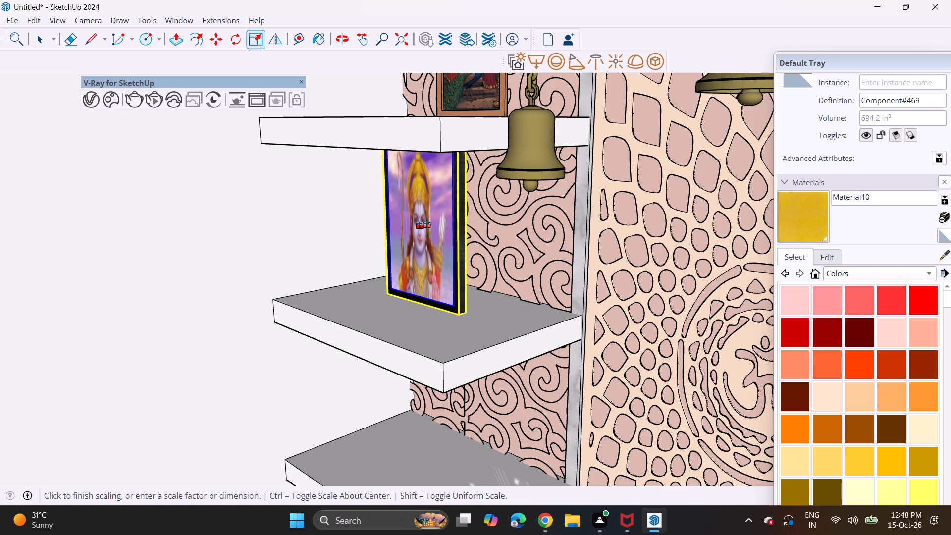
left_click(425, 222)
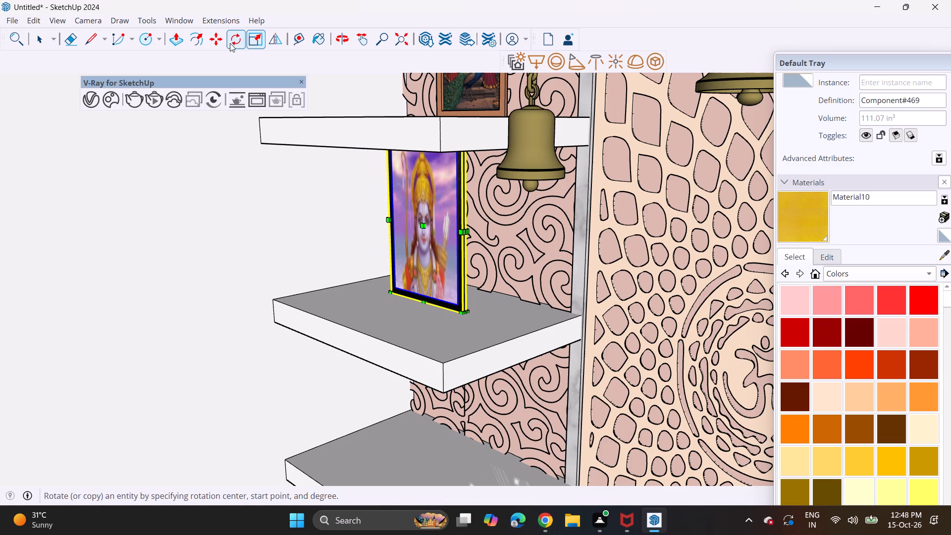
Move the thin Rama frame back by its lower corner against the patterned wall behind the middle left shelf, and deselect it.
left_click(224, 43)
left_click(471, 308)
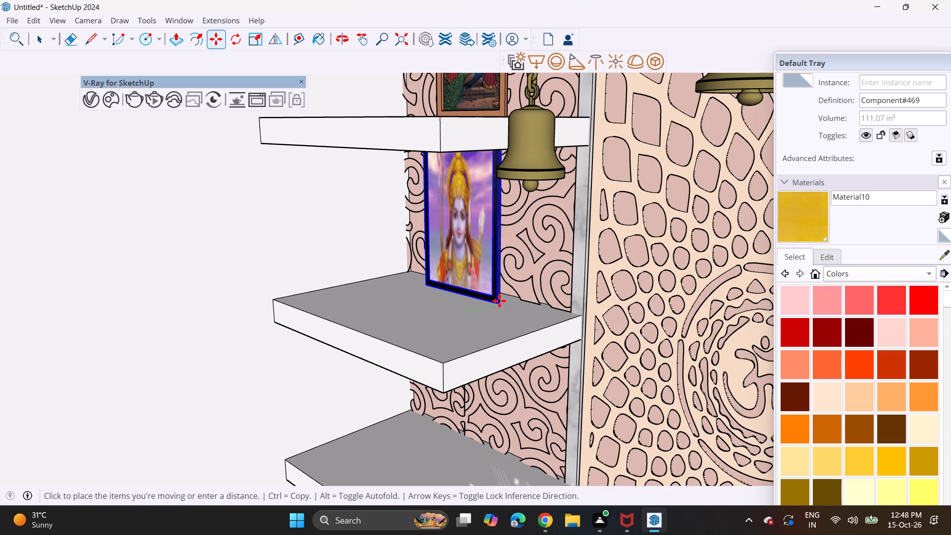
left_click(501, 301)
middle_click_drag(466, 308, 652, 323)
scroll(640, 295, "down", 11)
middle_click_drag(634, 293, 606, 63, "shift")
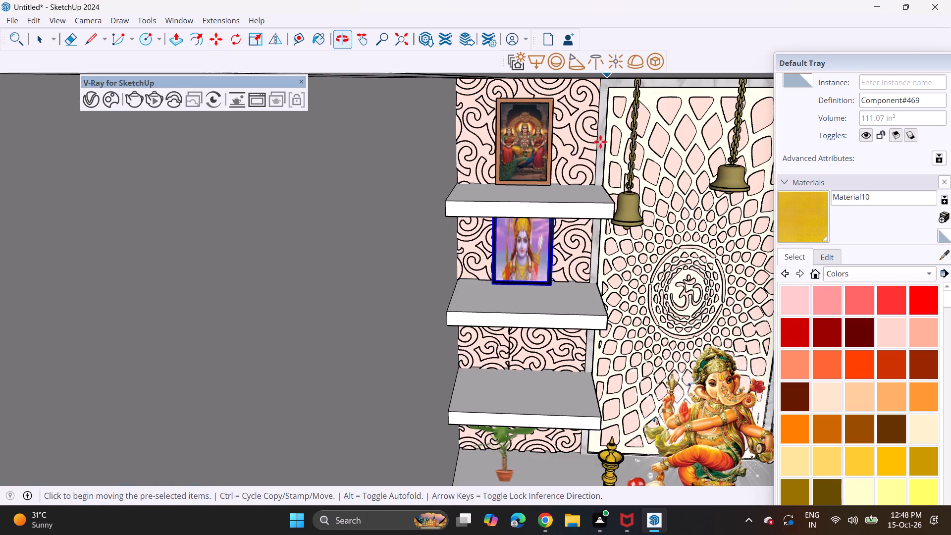
middle_click_drag(581, 244, 565, 155)
scroll(565, 165, "down", 13)
middle_click_drag(566, 214, 463, 259, "shift")
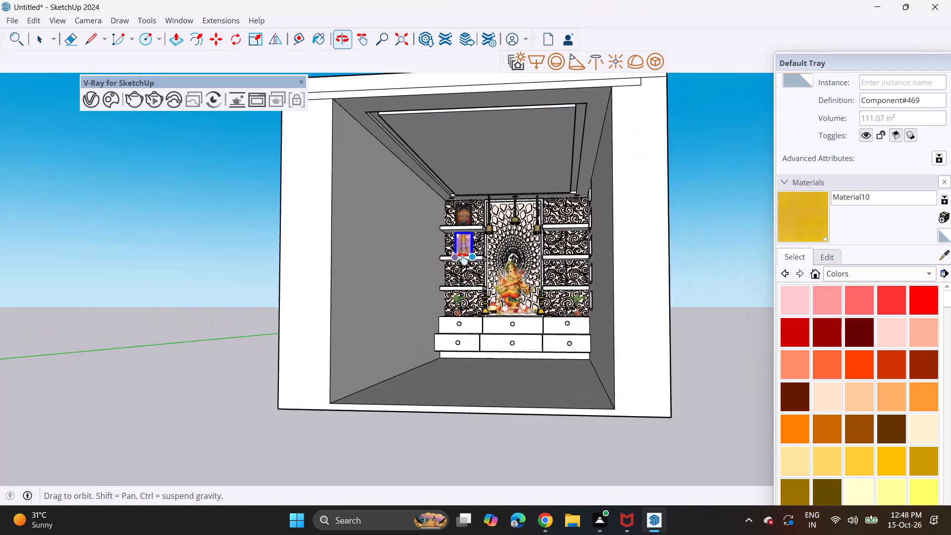
middle_click_drag(463, 259, 453, 258, "shift")
scroll(448, 255, "down", 4)
key("space")
left_click(617, 282)
Reduce the Rama frame's height from its top edge, leaving a gap below the top left shelf, and deselect it.
middle_click_drag(419, 277, 435, 292)
scroll(452, 259, "up", 4)
middle_click_drag(452, 253, 462, 252)
scroll(462, 252, "up", 4)
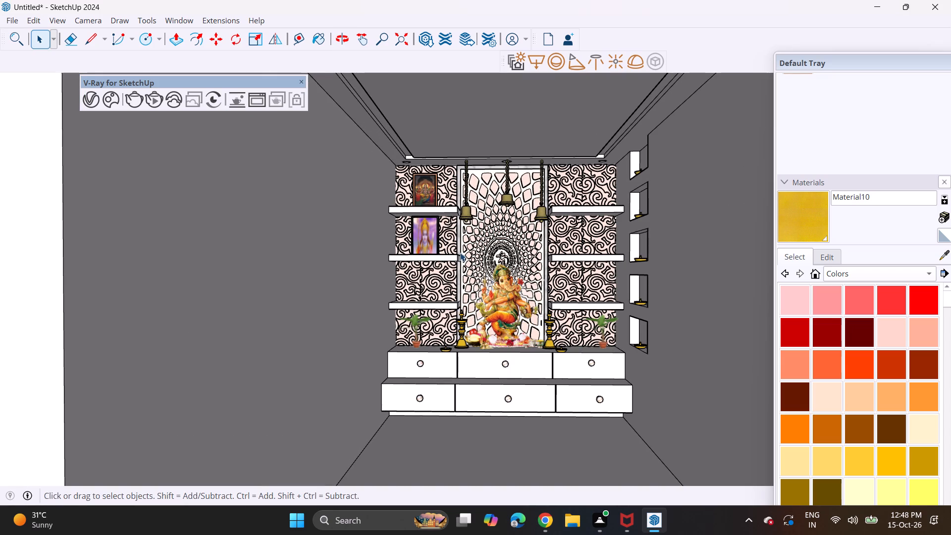
scroll(384, 229, "up", 3)
scroll(445, 210, "up", 9)
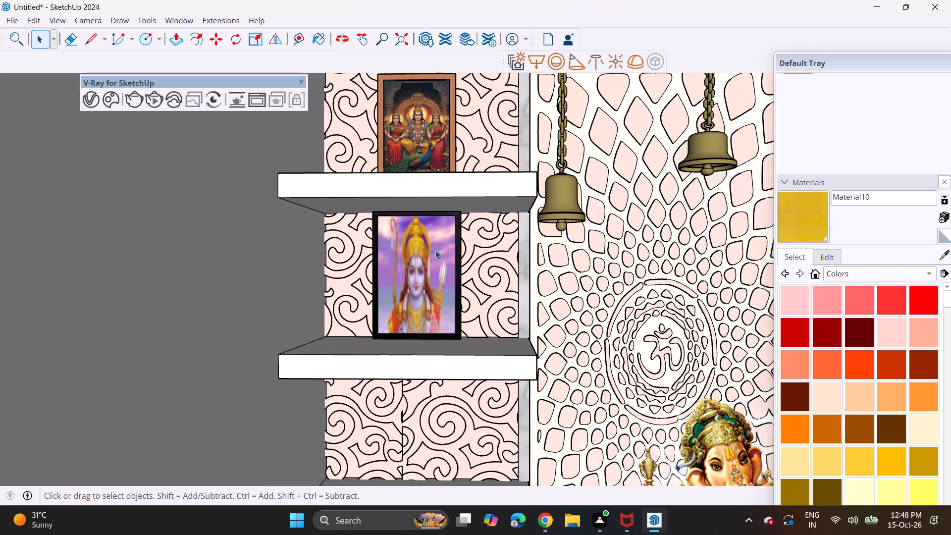
left_click(435, 250)
left_click(259, 37)
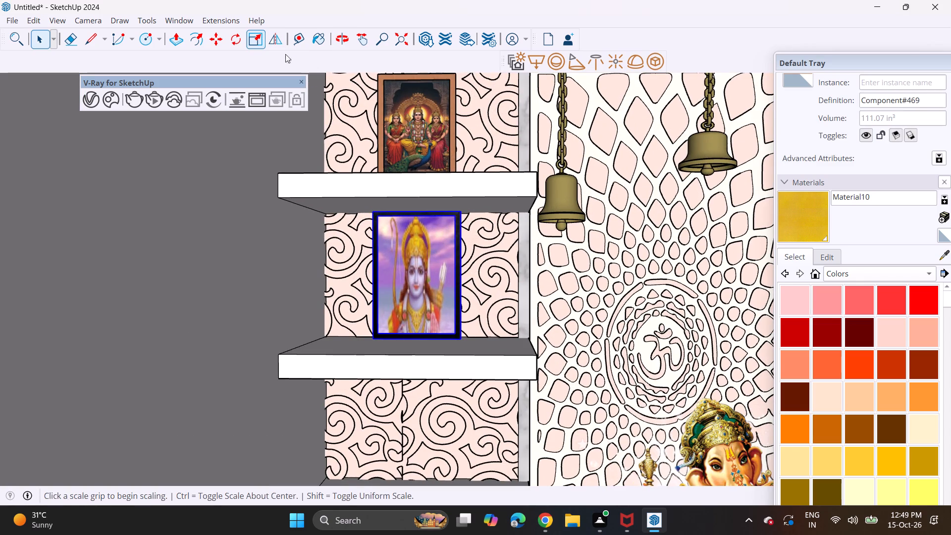
middle_click_drag(420, 210, 352, 210)
scroll(426, 221, "up", 4)
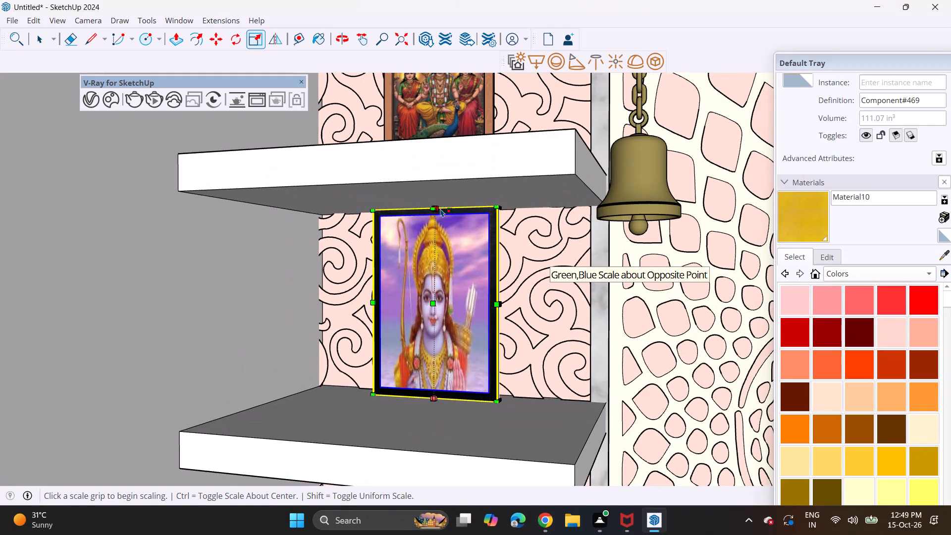
left_click(440, 206)
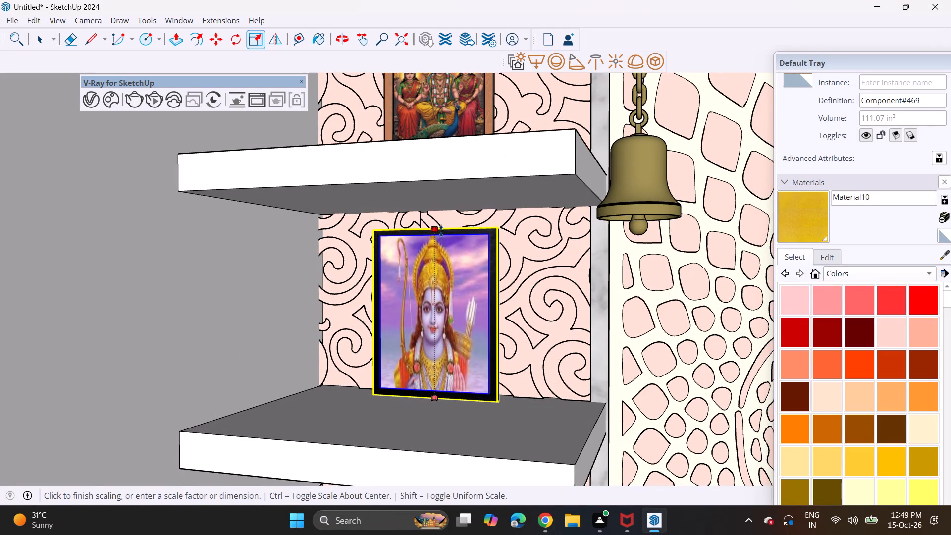
left_click(441, 249)
scroll(431, 261, "down", 7)
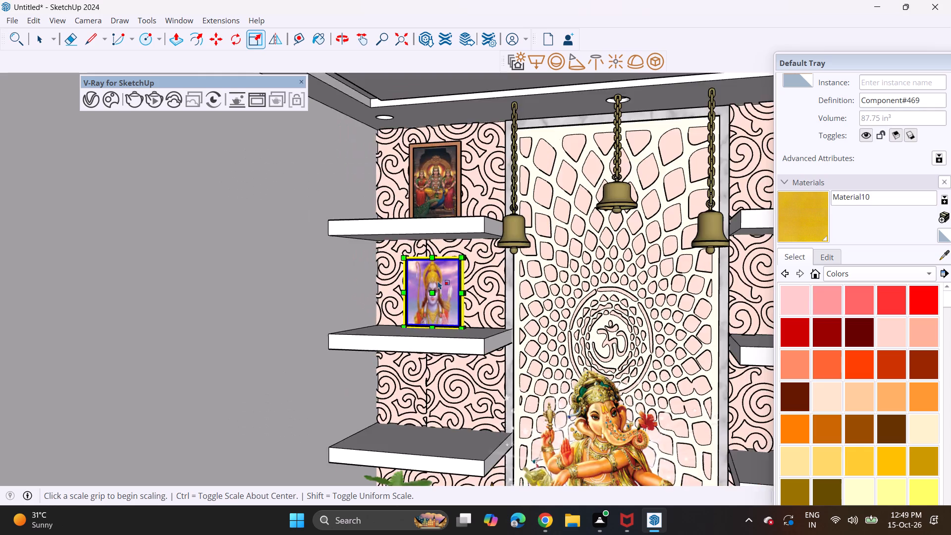
scroll(438, 281, "down", 9)
middle_click_drag(423, 302, 492, 299)
scroll(490, 299, "down", 6)
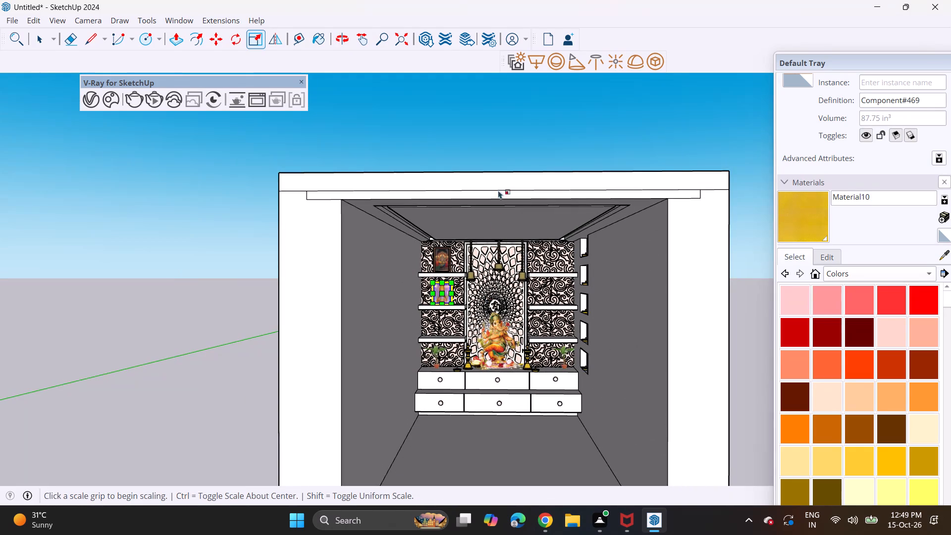
key("space")
left_click(507, 128)
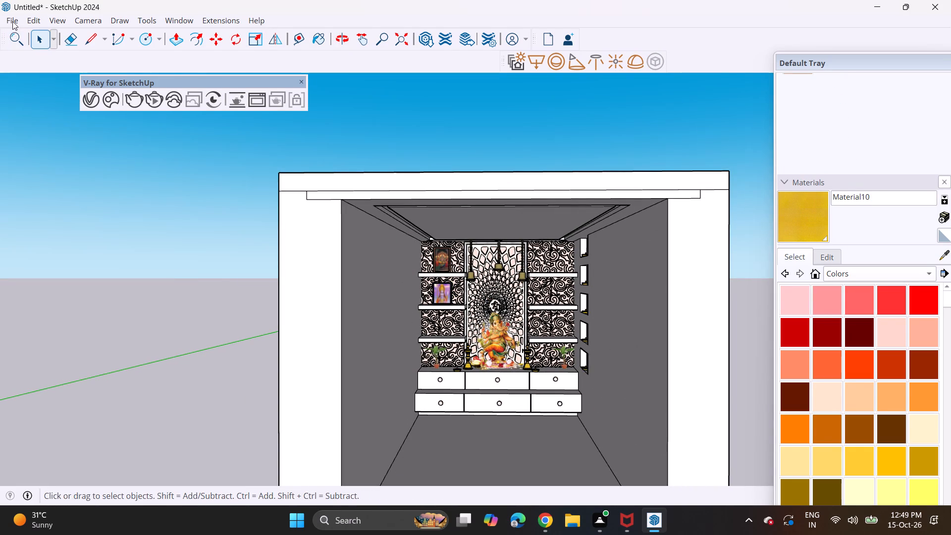
Import the GOD+PHOTOFRAME model from Downloads and place it on the outer face of the room's side wall.
left_click(12, 21)
left_click(19, 189)
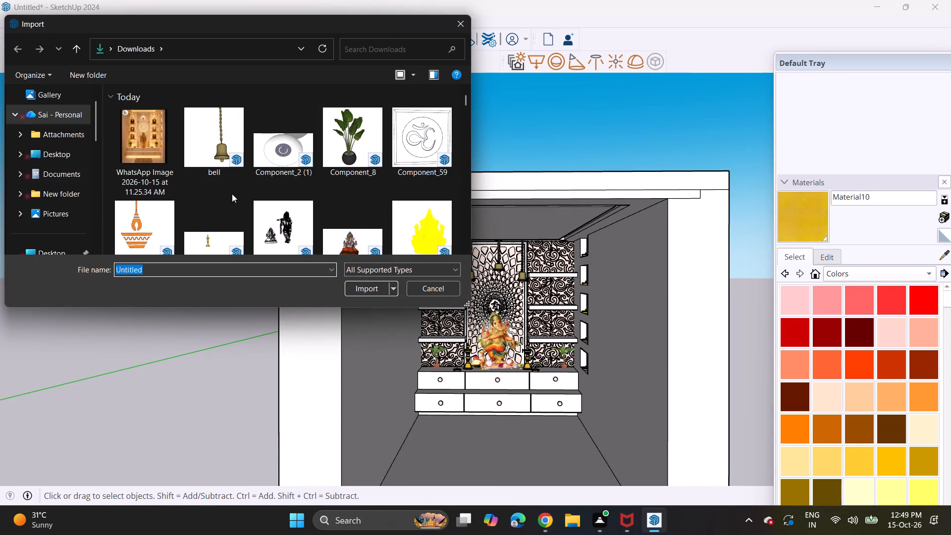
scroll(267, 203, "down", 2)
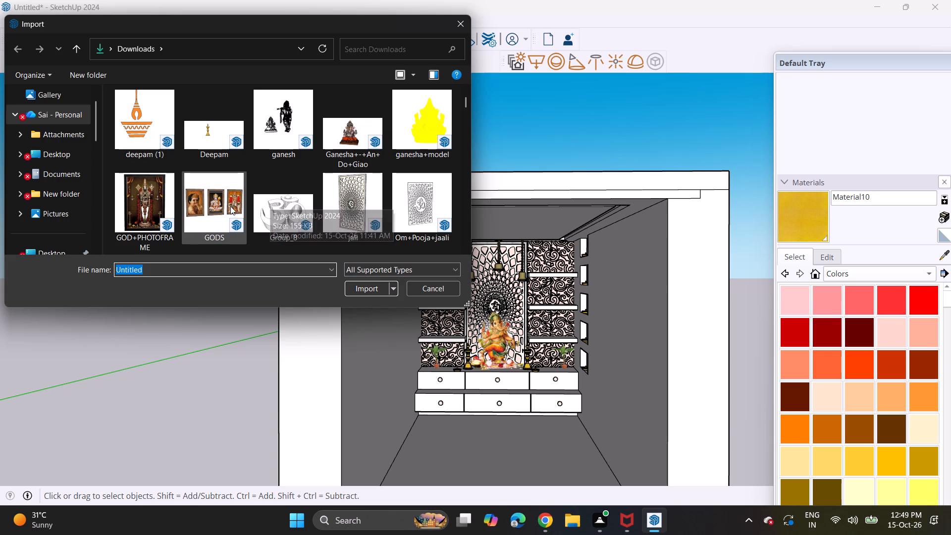
left_click(130, 205)
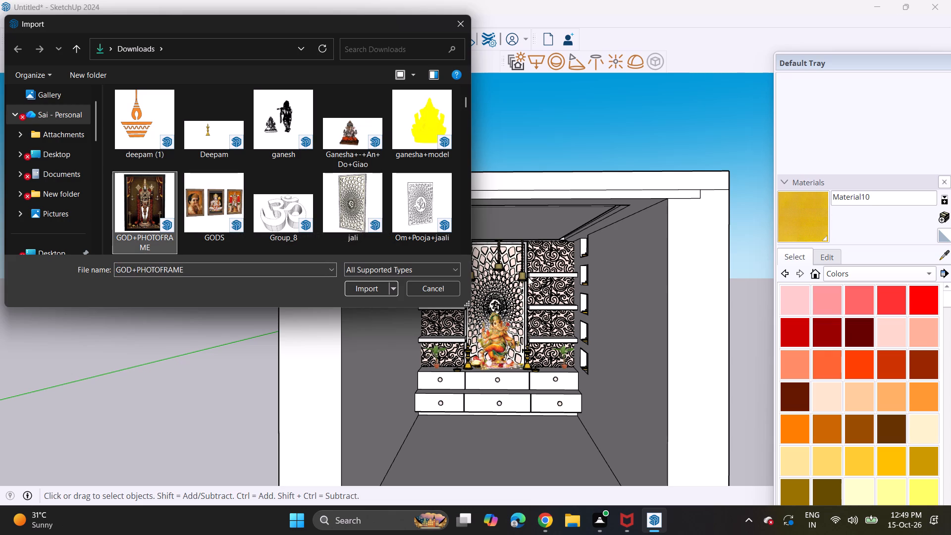
left_click(358, 288)
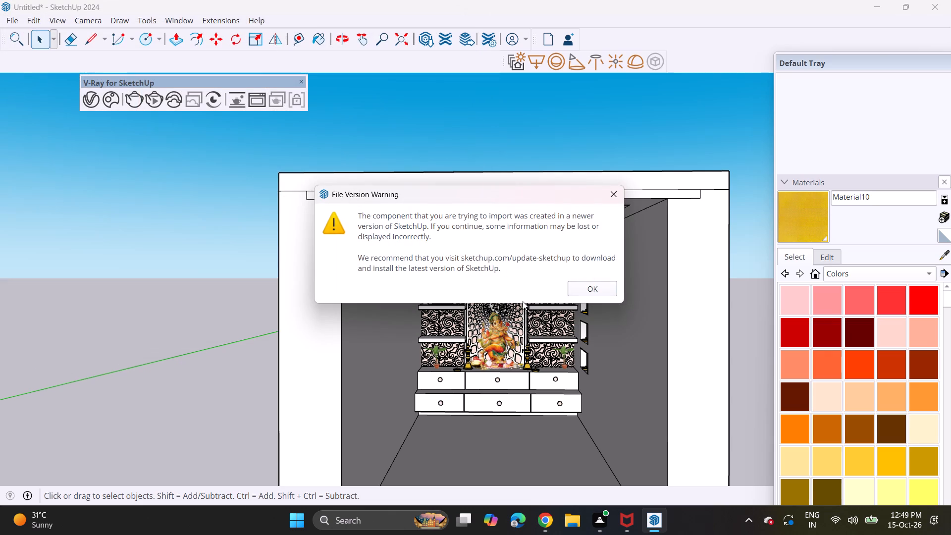
left_click(604, 284)
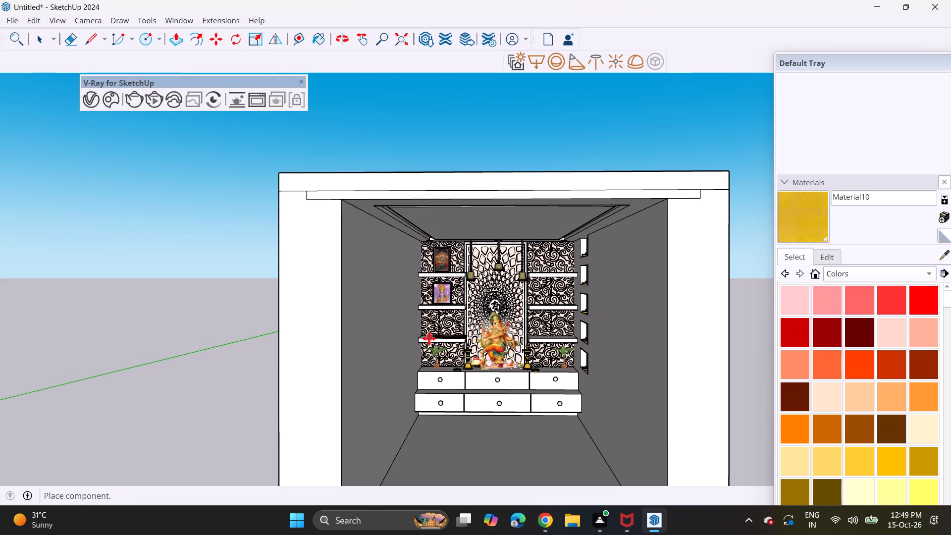
scroll(513, 416, "down", 3)
middle_click_drag(470, 401, 218, 346)
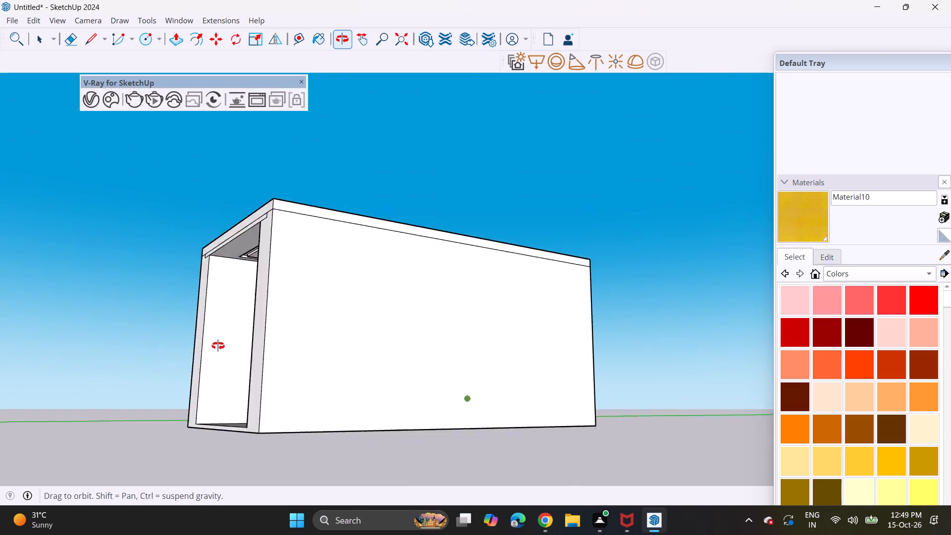
middle_click_drag(218, 346, 190, 339)
left_click(328, 300)
Rotate the imported god photo frame in the side wall's plane so it stands upright.
middle_click_drag(368, 244, 286, 300)
left_click(230, 38)
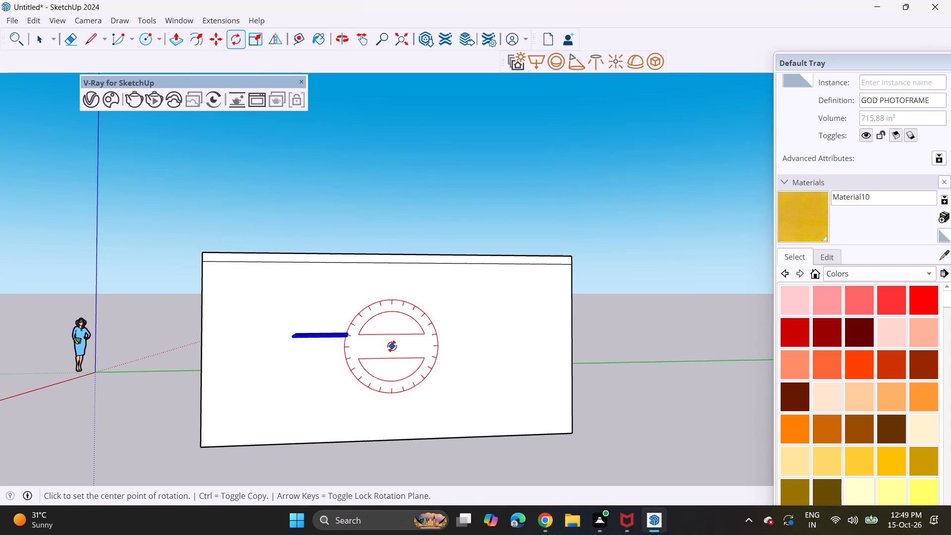
left_click(392, 346)
left_click(475, 346)
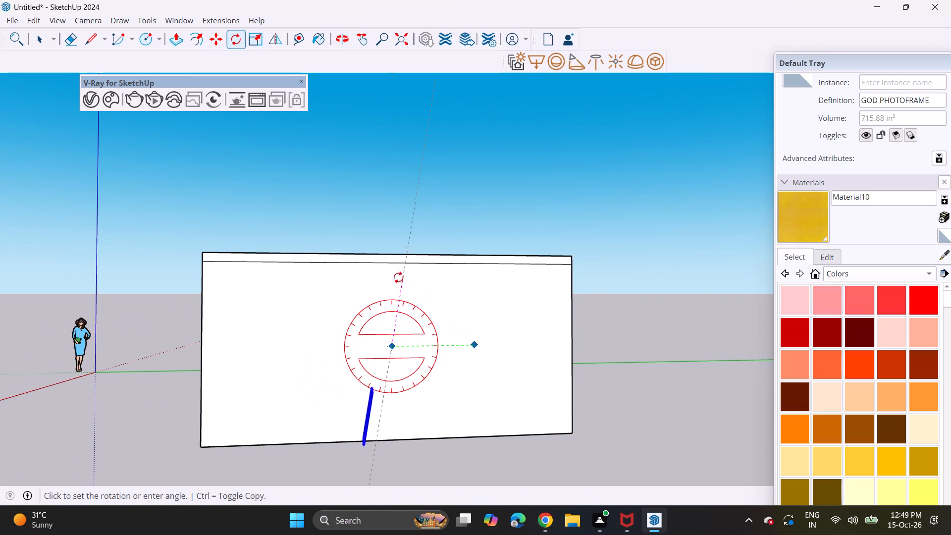
left_click(395, 276)
Move the upright god photo frame by its lower corner from the outer side wall onto the altar's lowest left shelf.
middle_click_drag(362, 375, 541, 347)
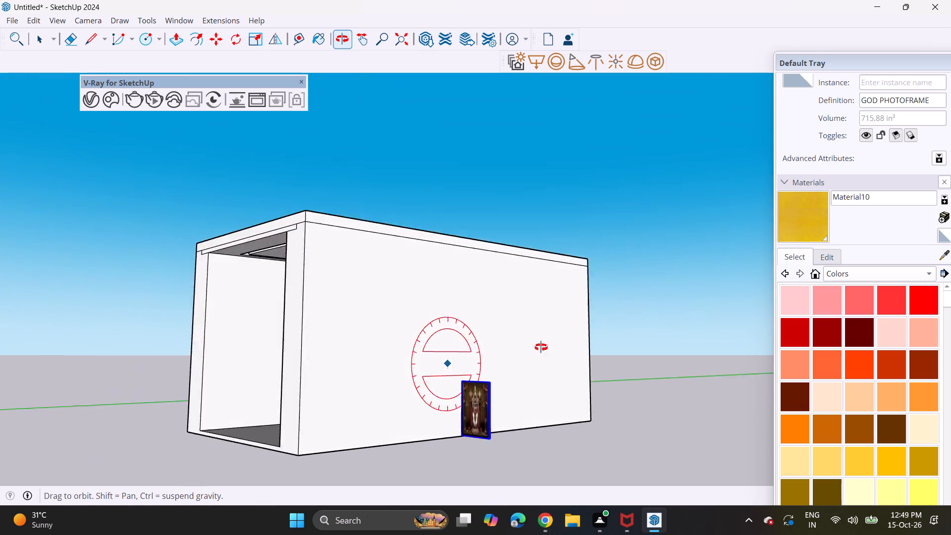
middle_click_drag(541, 347, 687, 368)
key("m")
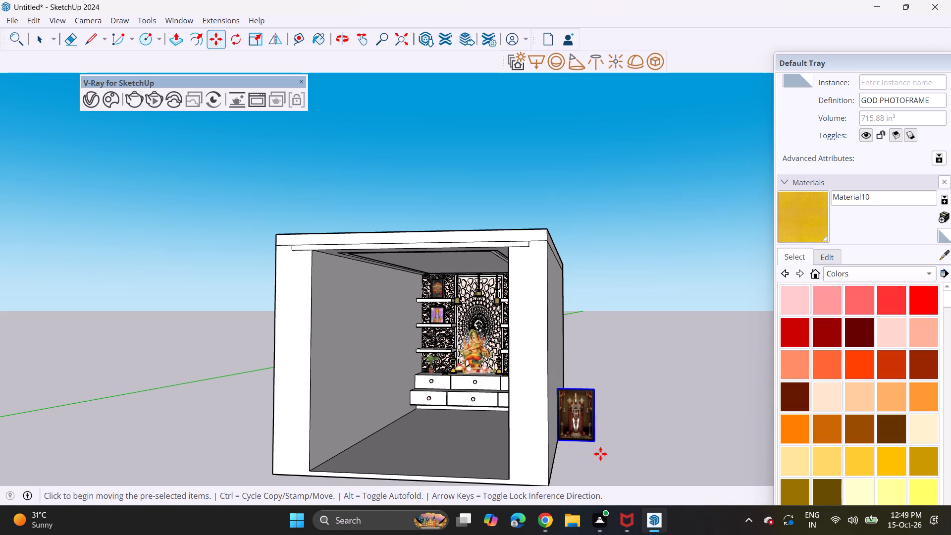
left_click(596, 447)
scroll(460, 377, "up", 8)
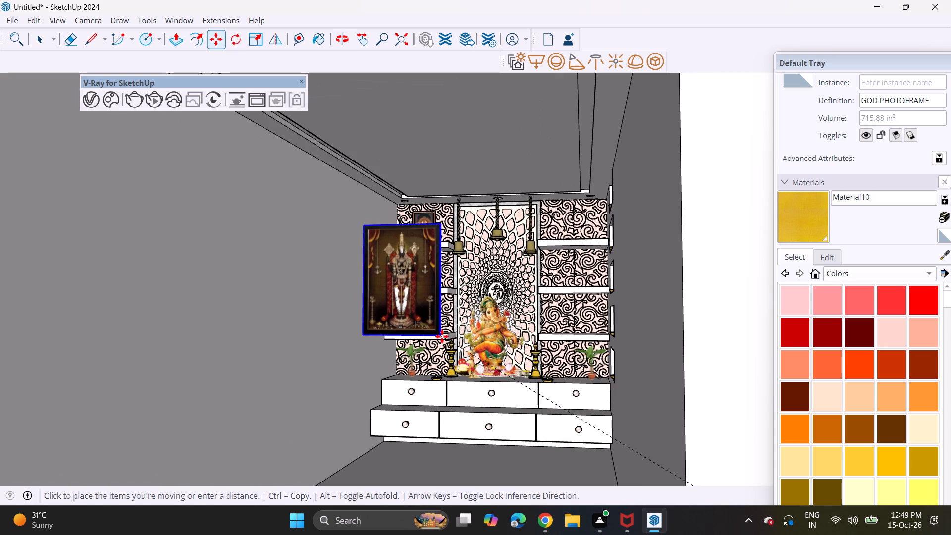
scroll(459, 320, "up", 2)
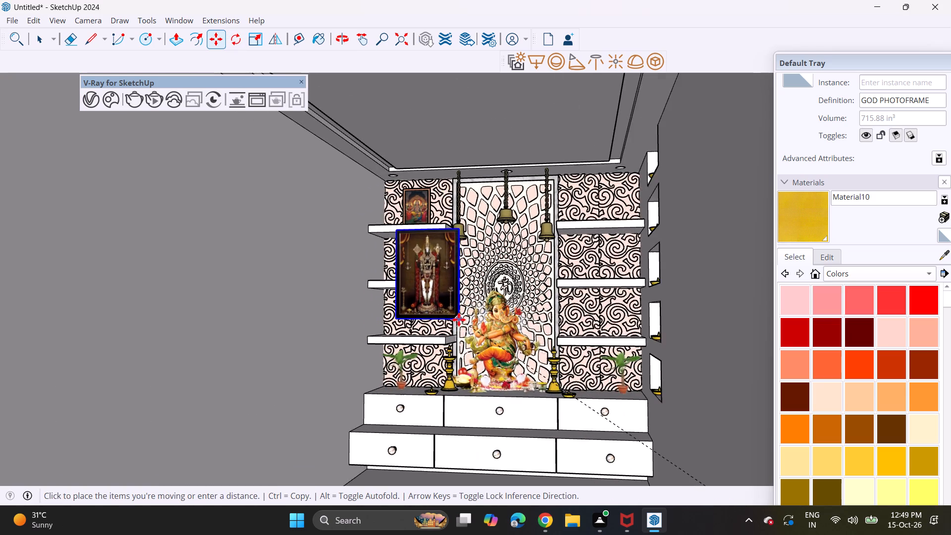
scroll(459, 320, "up", 7)
middle_click_drag(439, 351, 310, 420)
middle_click_drag(386, 360, 629, 260)
scroll(442, 326, "down", 5)
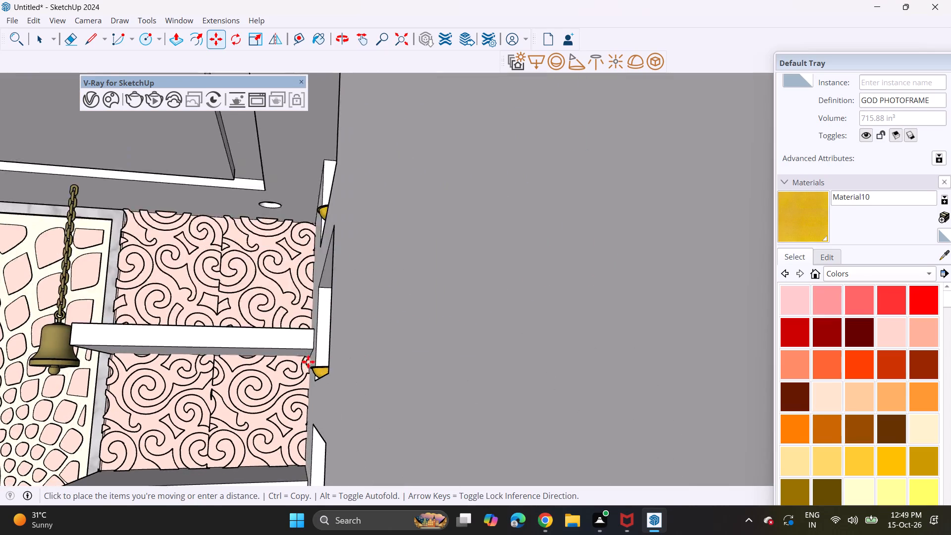
scroll(308, 362, "down", 20)
scroll(308, 362, "down", 4)
middle_click_drag(261, 384, 518, 348, "shift")
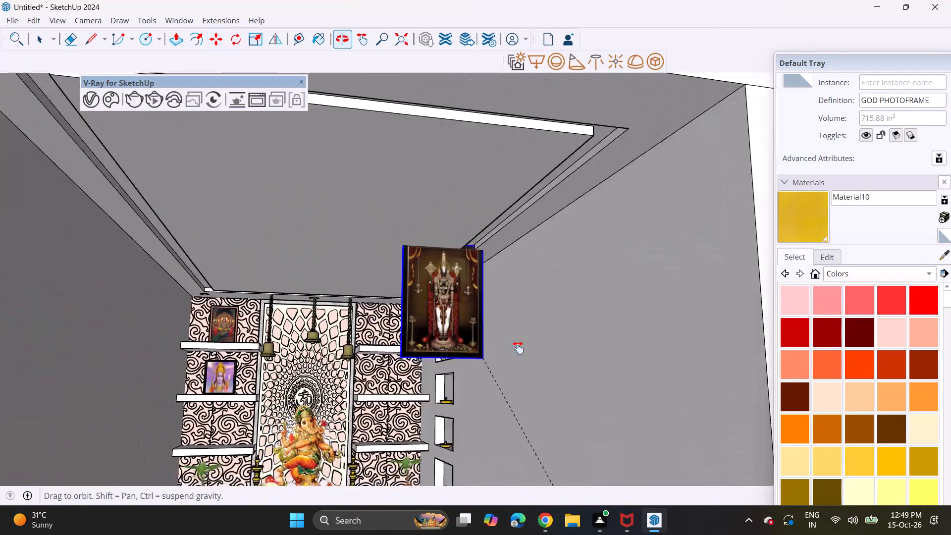
middle_click_drag(518, 348, 519, 348, "shift")
middle_click_drag(433, 365, 377, 427)
middle_click_drag(340, 438, 326, 374)
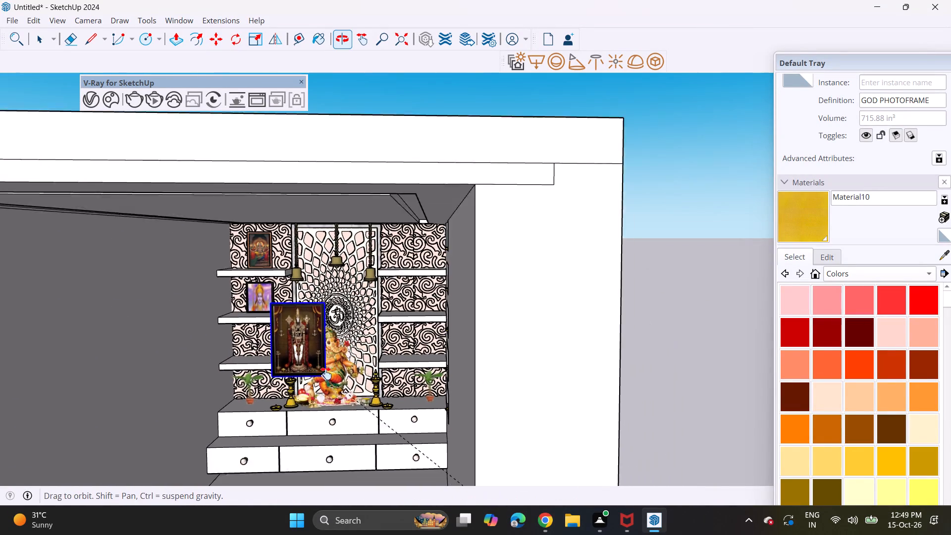
middle_click_drag(326, 374, 342, 348)
scroll(342, 348, "up", 5)
middle_click_drag(317, 297, 264, 322)
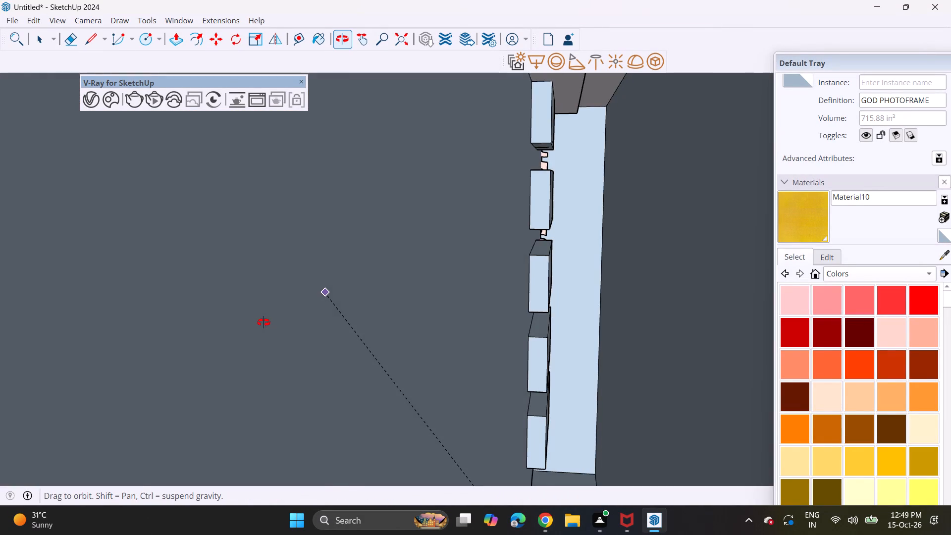
middle_click_drag(264, 322, 332, 309)
middle_click_drag(304, 323, 386, 337, "shift")
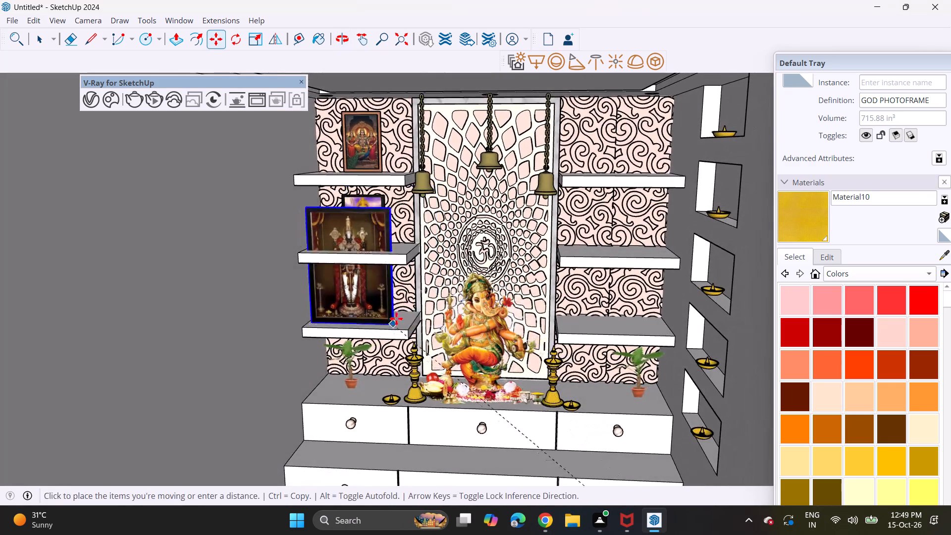
scroll(396, 318, "up", 7)
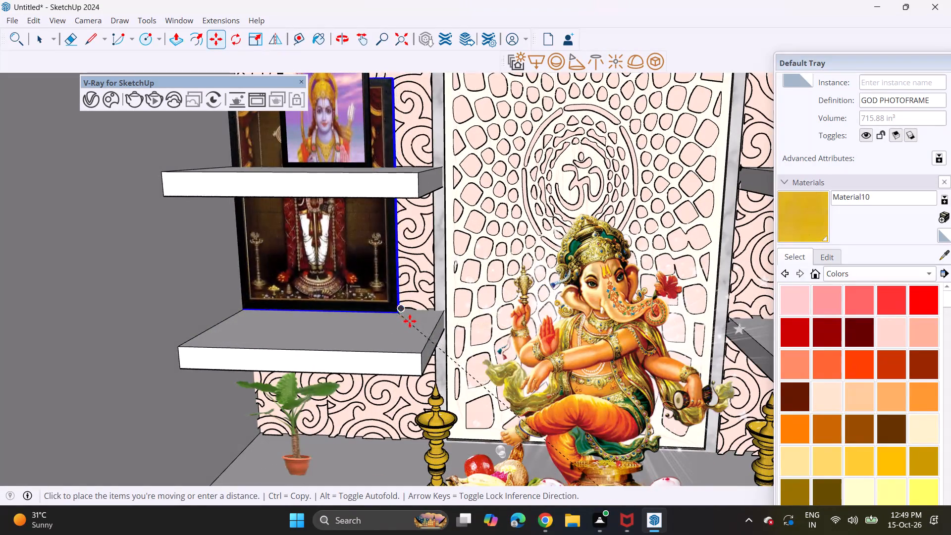
left_click(406, 324)
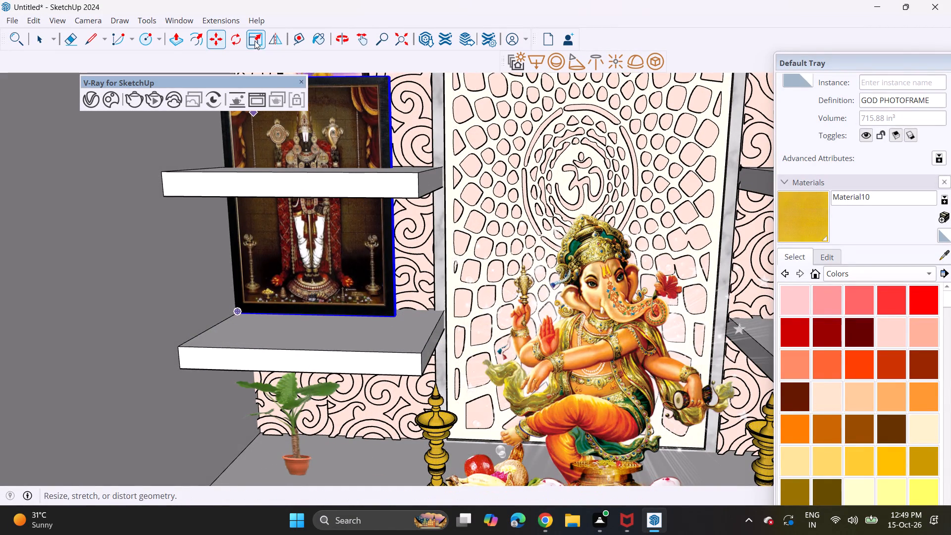
Scale the god photo frame down uniformly from its upper corner so it fits beneath the middle left shelf.
left_click(255, 41)
scroll(287, 174, "down", 4)
middle_click_drag(279, 168, 332, 236, "shift")
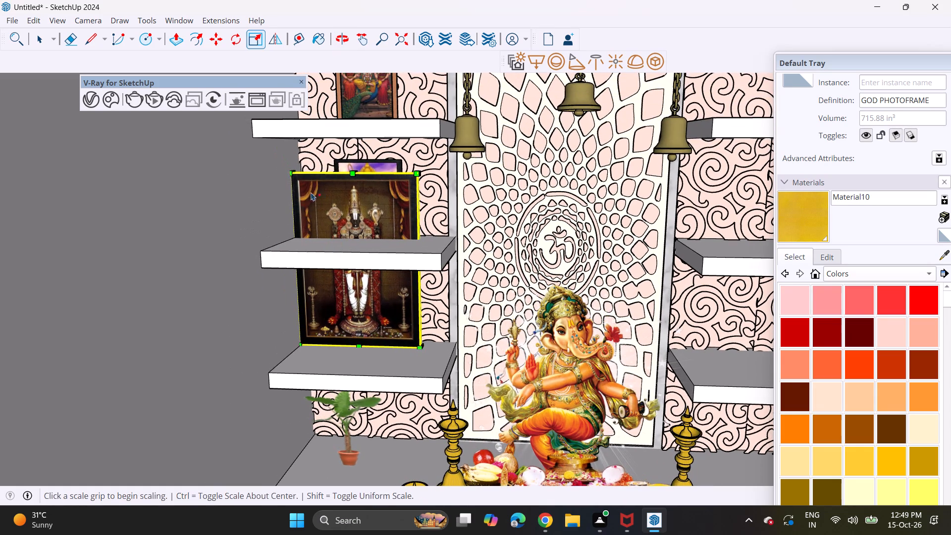
left_click(287, 175)
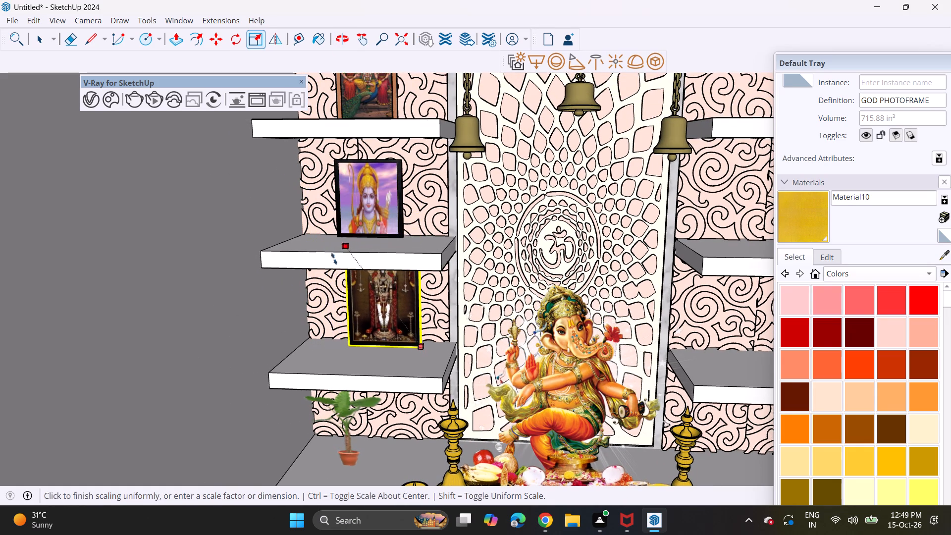
left_click(343, 286)
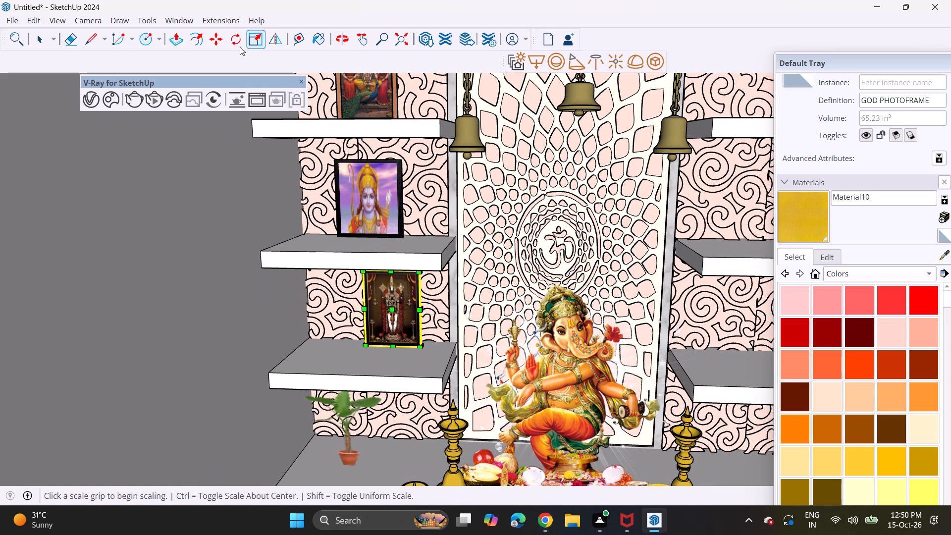
Move the small god photo frame sideways to centre it on the lowest left shelf, and deselect it.
left_click_drag(218, 46, 219, 51)
left_click(211, 43)
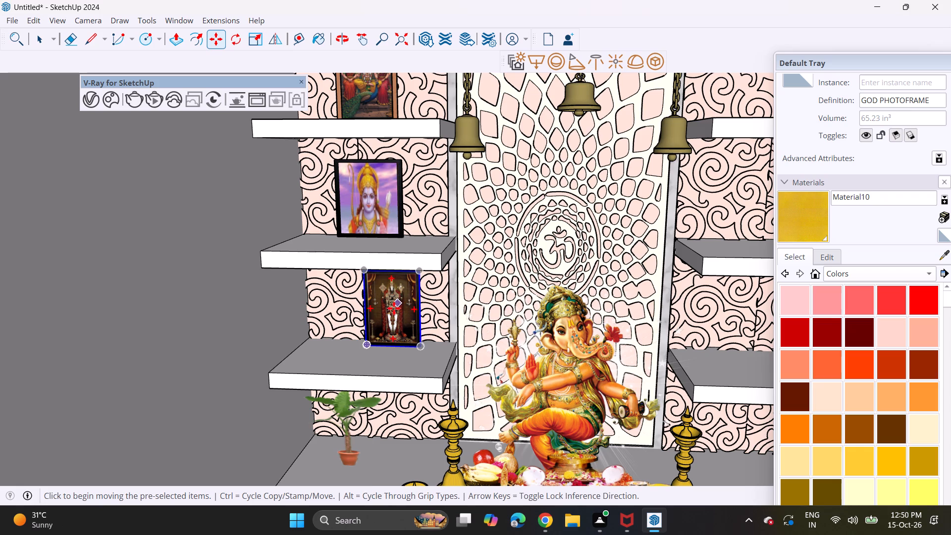
left_click(394, 308)
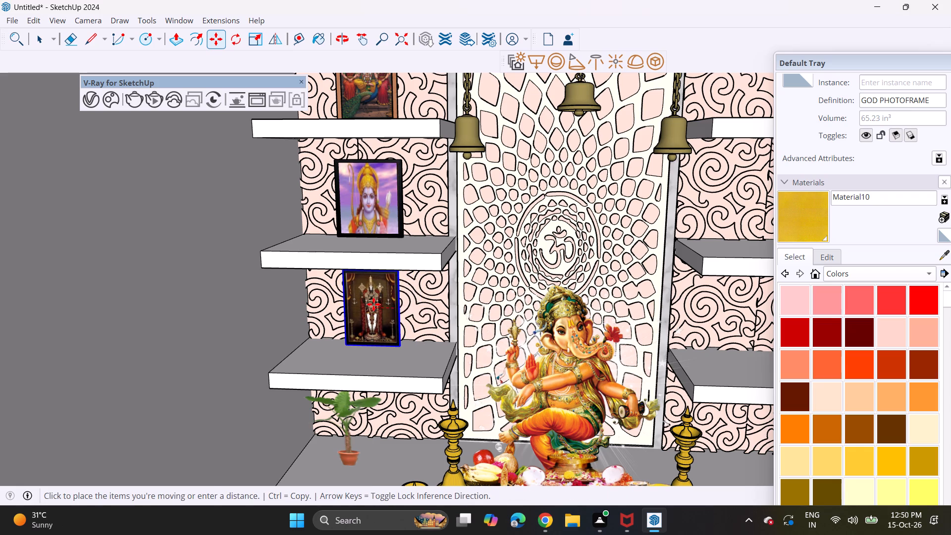
left_click(373, 304)
scroll(373, 298, "down", 3)
middle_click_drag(372, 298, 394, 231)
scroll(394, 231, "down", 3)
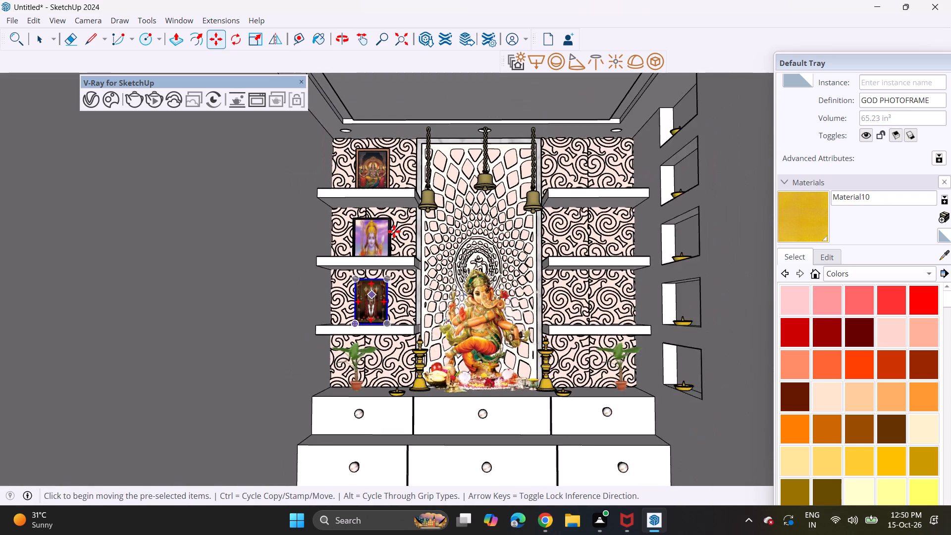
scroll(394, 231, "down", 5)
key("space")
left_click(437, 413)
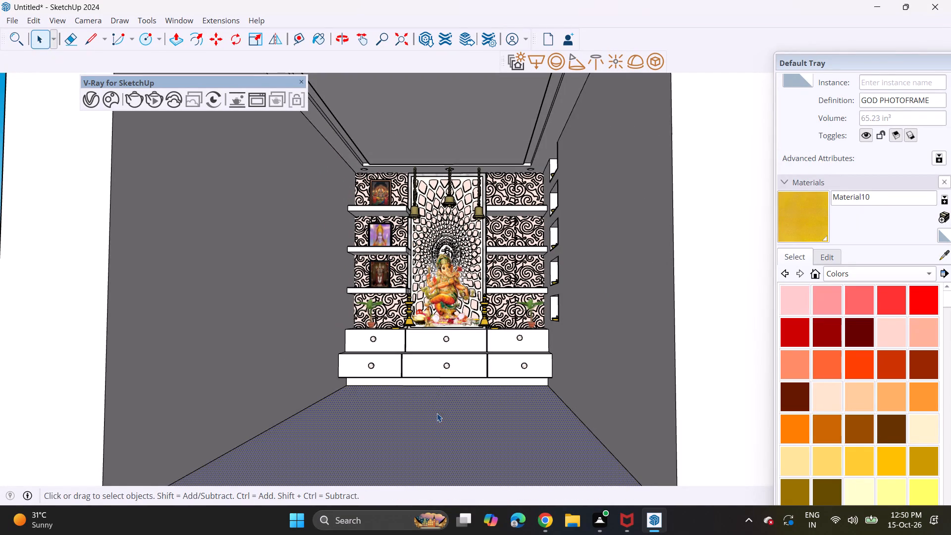
Import the photo+frame model from Downloads and place it outside the room, beside its open front.
middle_click_drag(432, 294, 453, 349, "shift")
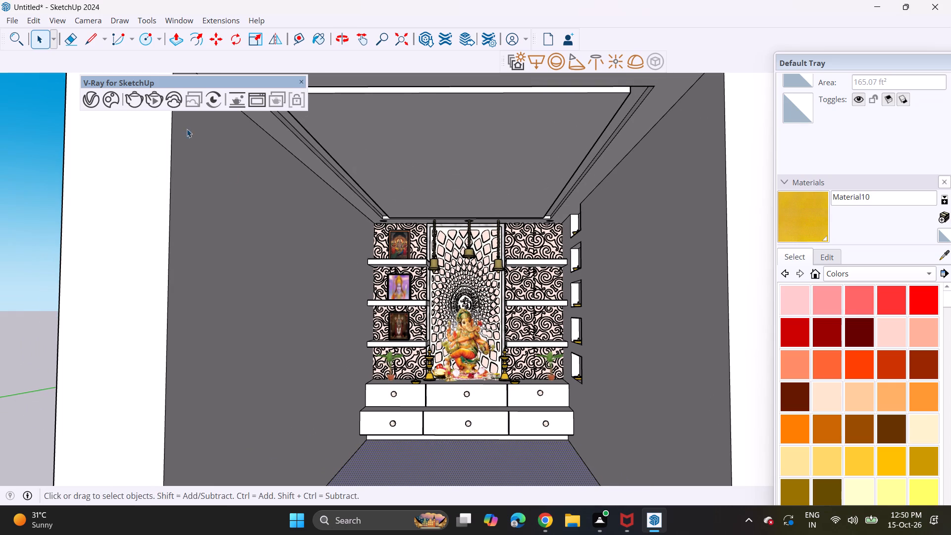
left_click(19, 20)
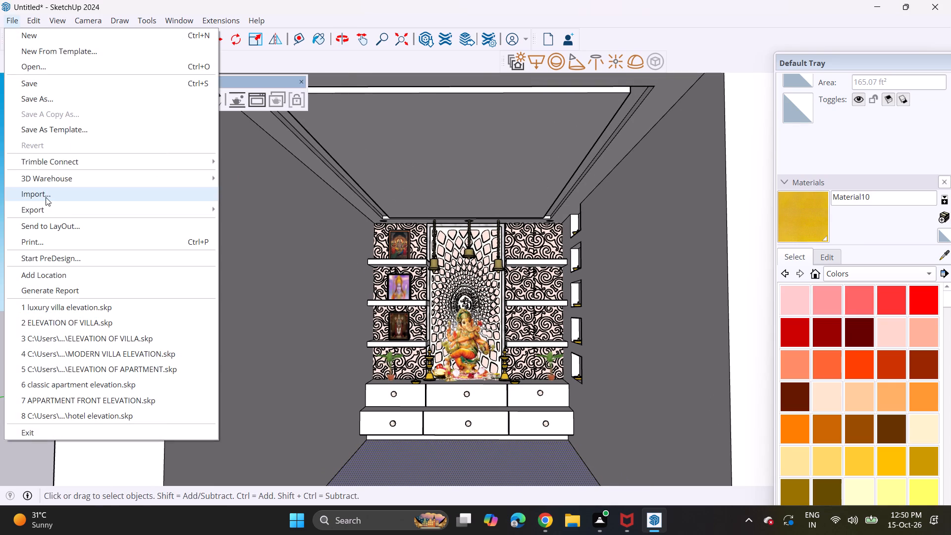
left_click(46, 197)
scroll(353, 159, "down", 2)
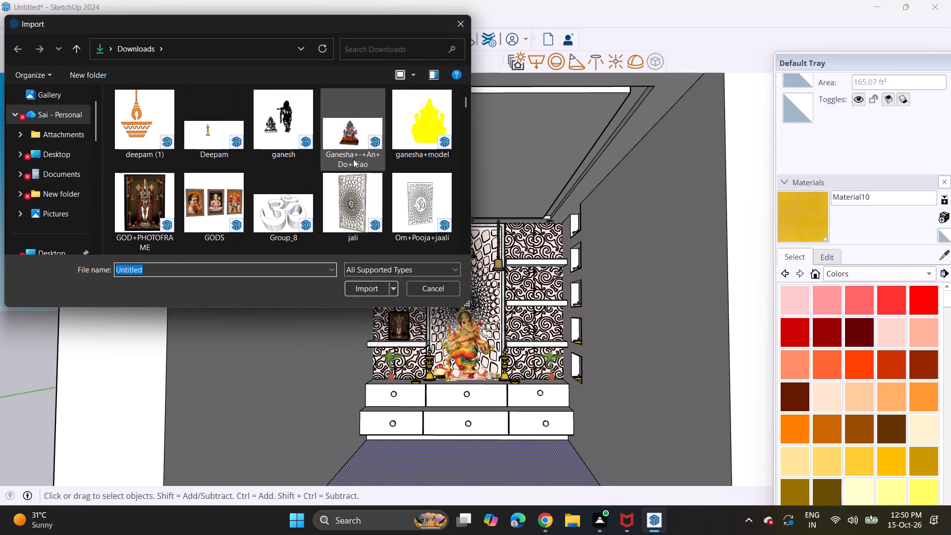
scroll(353, 159, "down", 1)
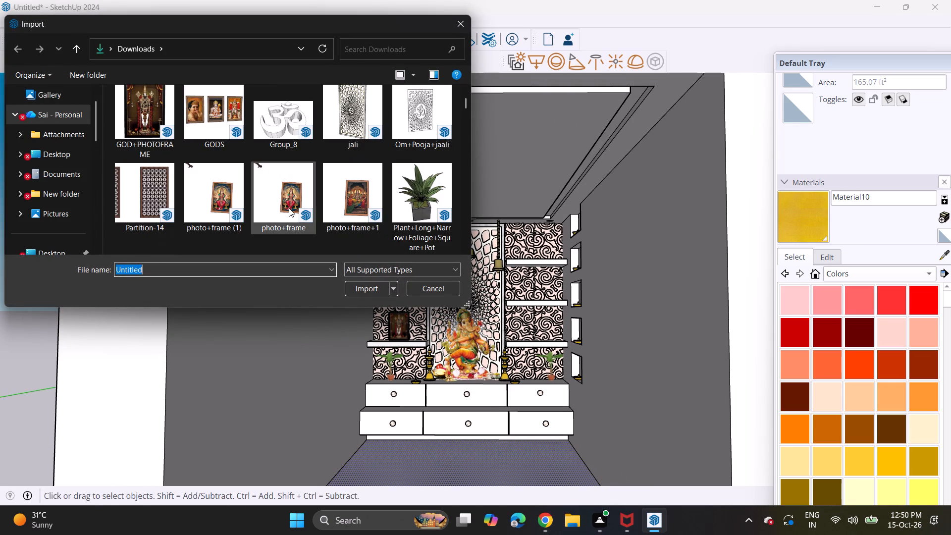
left_click(289, 208)
left_click(363, 288)
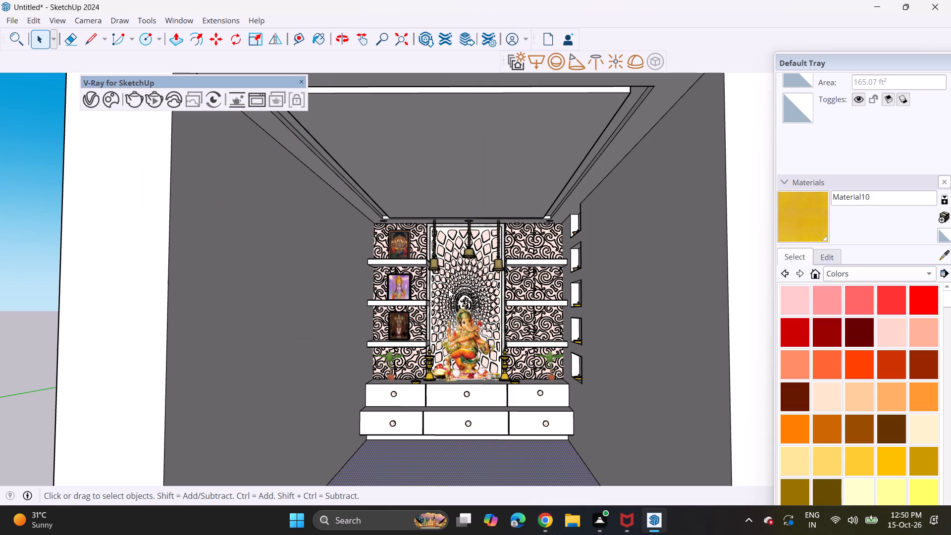
left_click(584, 290)
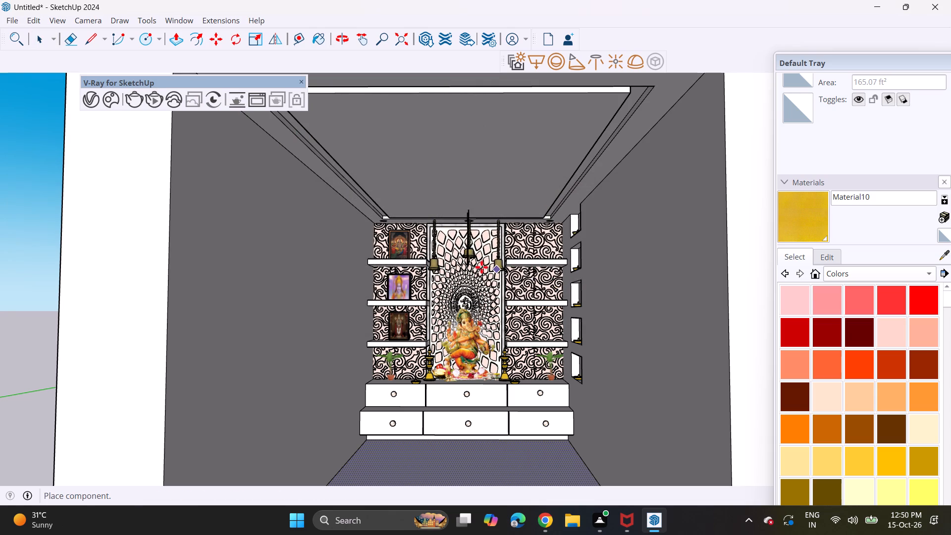
scroll(434, 312, "down", 9)
left_click(570, 352)
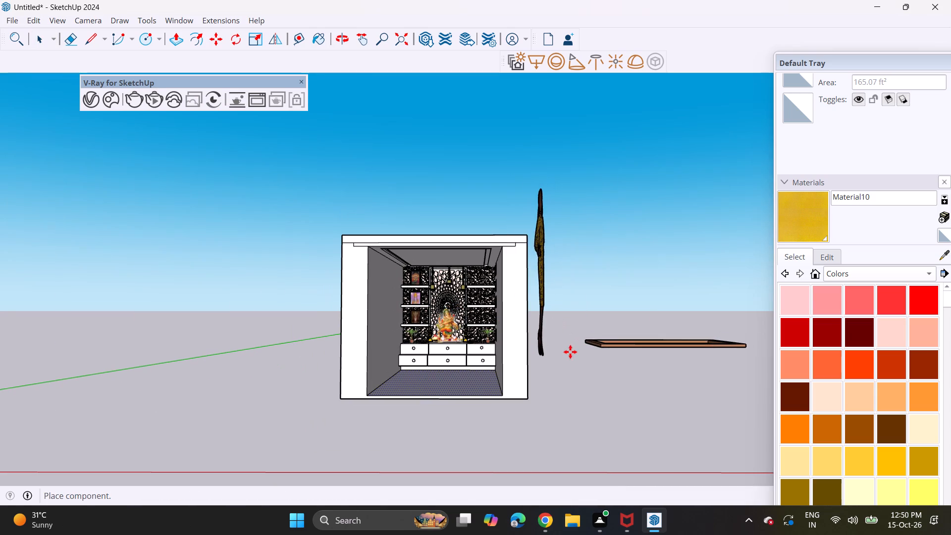
Examine the imported photo+frame model and its flat-lying picture from above and close up.
middle_click_drag(601, 352, 599, 360)
scroll(599, 348, "down", 8)
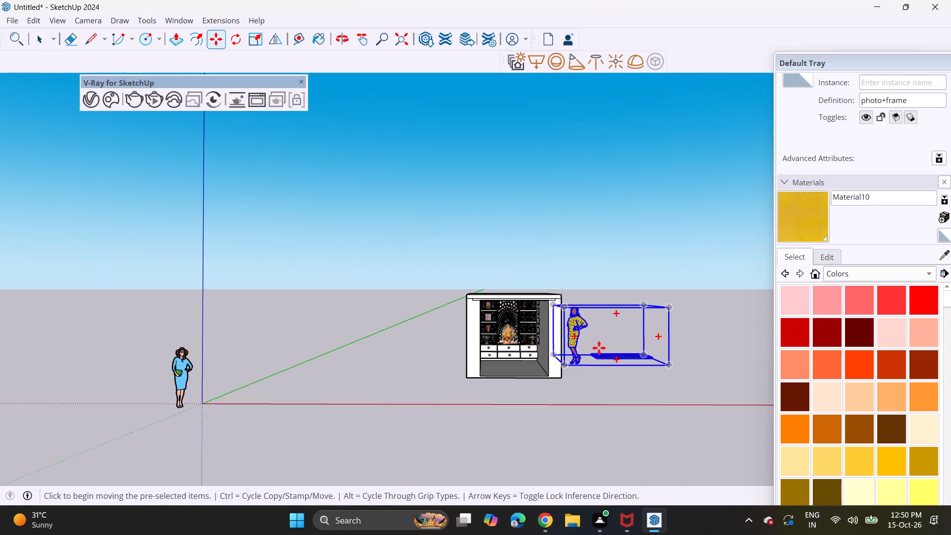
middle_click_drag(600, 342, 419, 437)
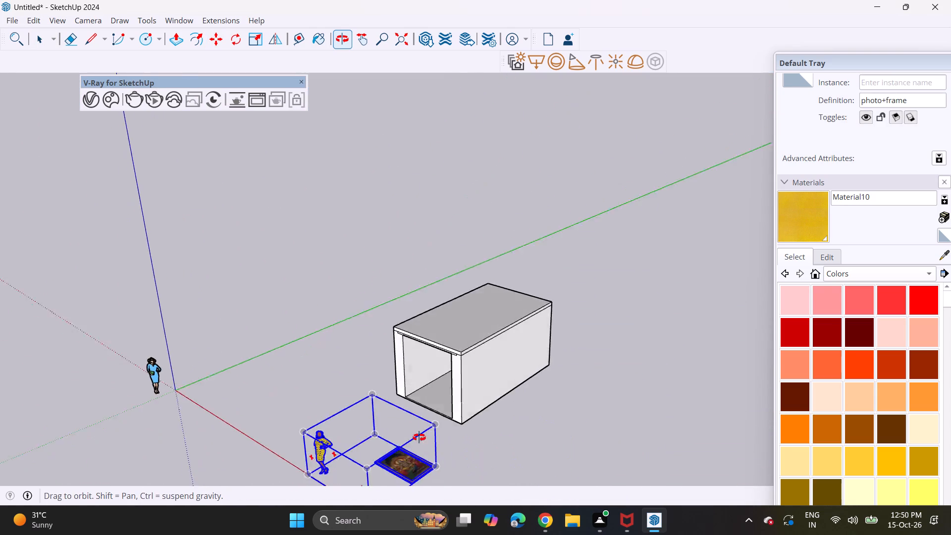
middle_click_drag(419, 437, 308, 438)
scroll(308, 439, "up", 13)
scroll(291, 422, "down", 2)
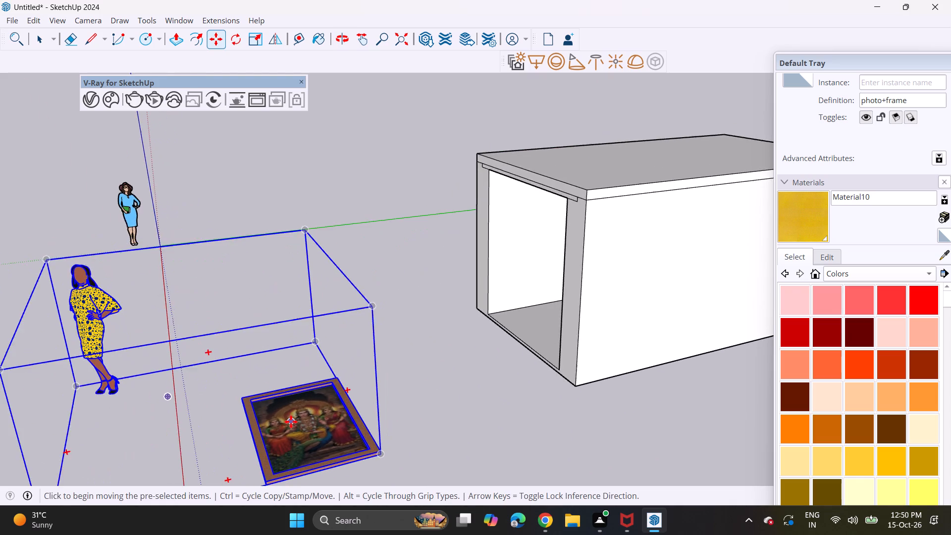
scroll(291, 422, "down", 3)
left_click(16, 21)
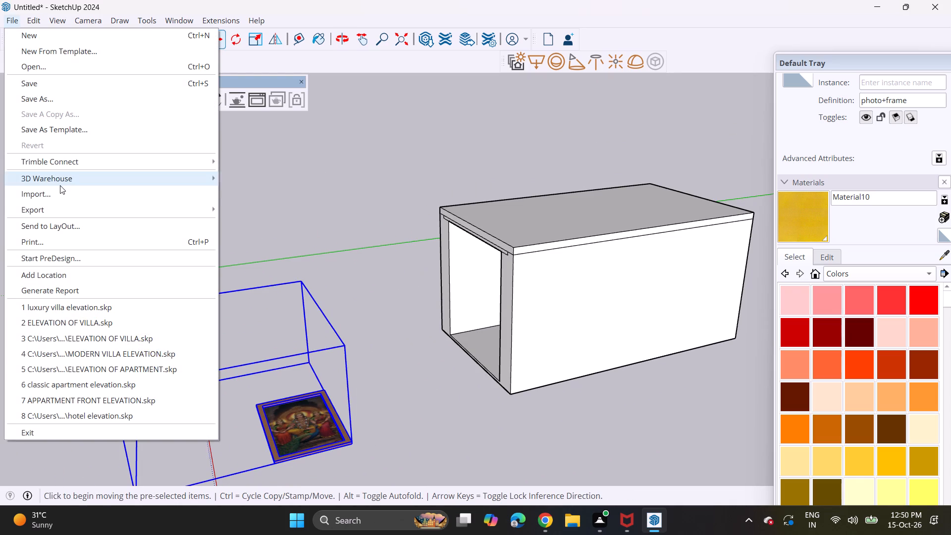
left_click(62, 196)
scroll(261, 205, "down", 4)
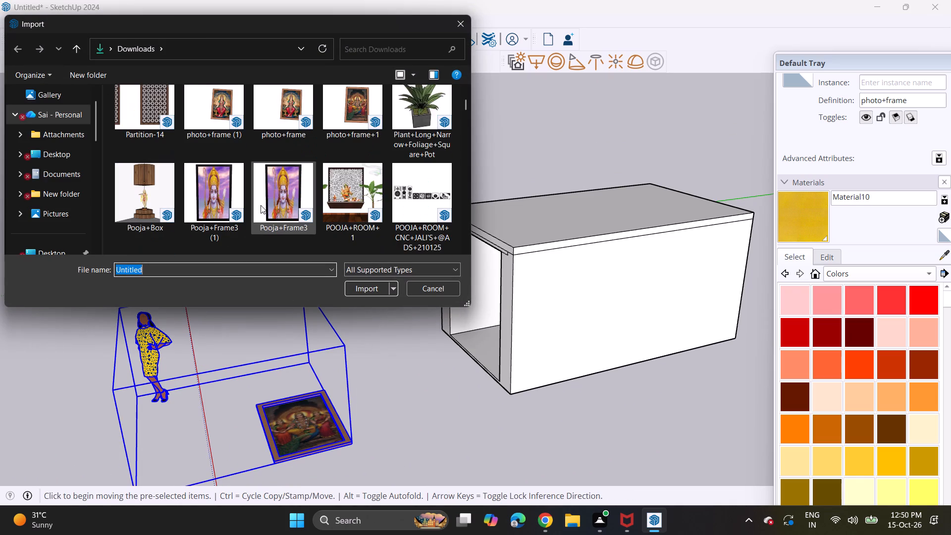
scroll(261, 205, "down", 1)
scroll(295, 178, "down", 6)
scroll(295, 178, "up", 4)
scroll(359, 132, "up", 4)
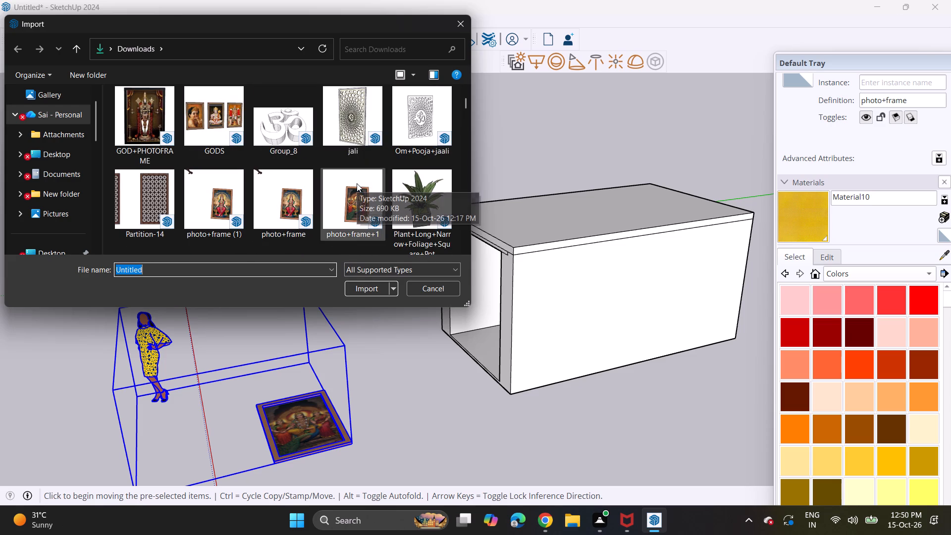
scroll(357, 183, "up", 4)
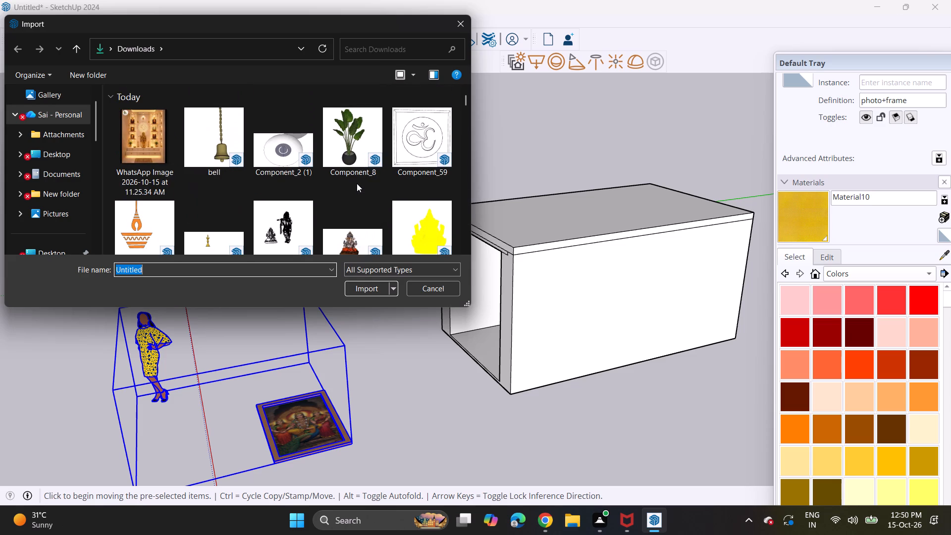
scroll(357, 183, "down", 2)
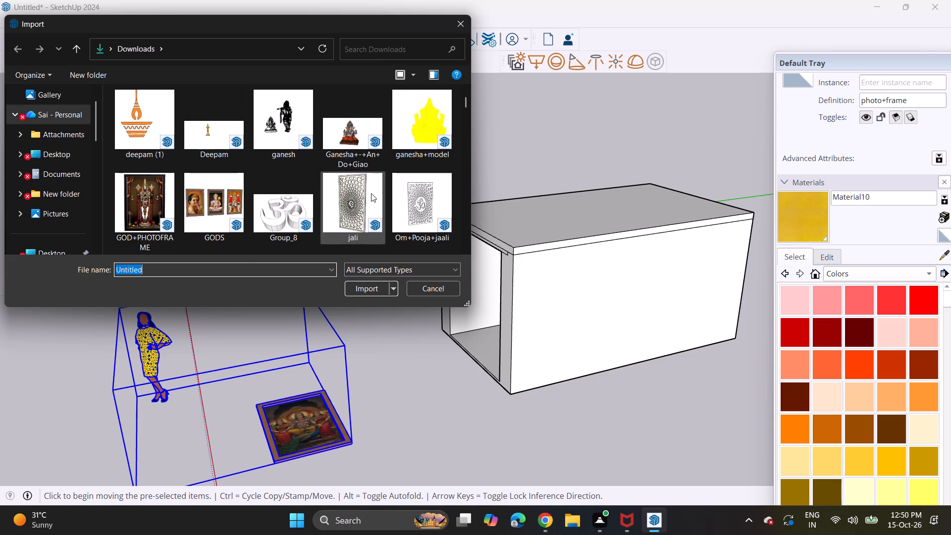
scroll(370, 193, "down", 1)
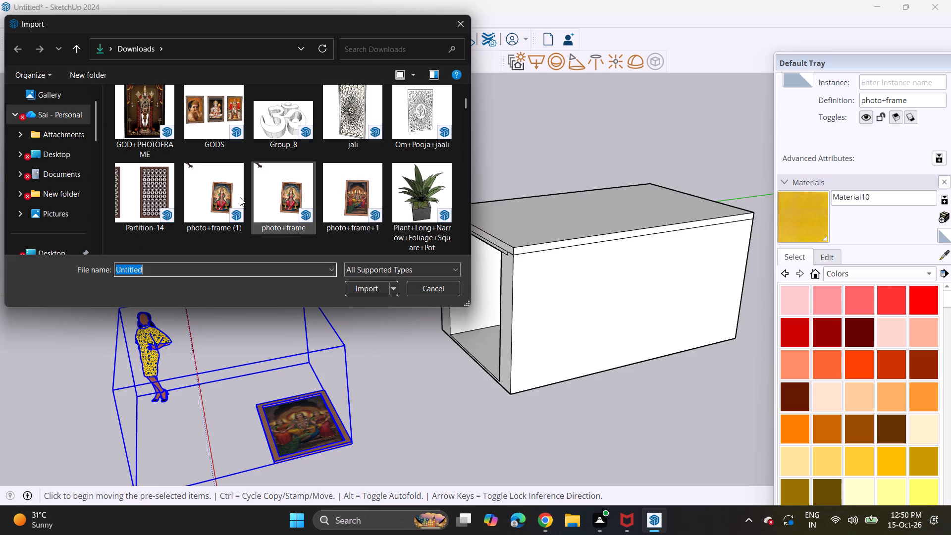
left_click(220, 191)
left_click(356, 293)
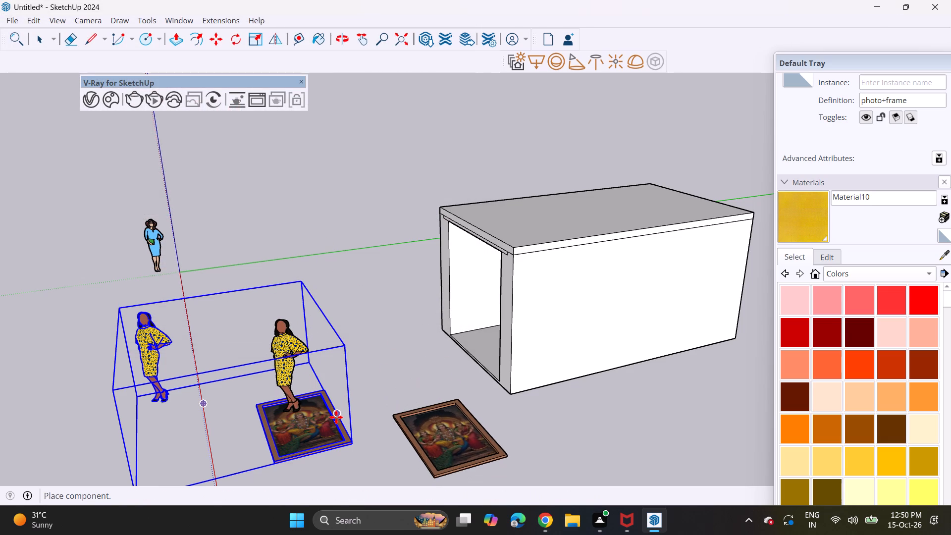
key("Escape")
Delete the imported photo+frame model lying outside the room's open front.
left_click(310, 426)
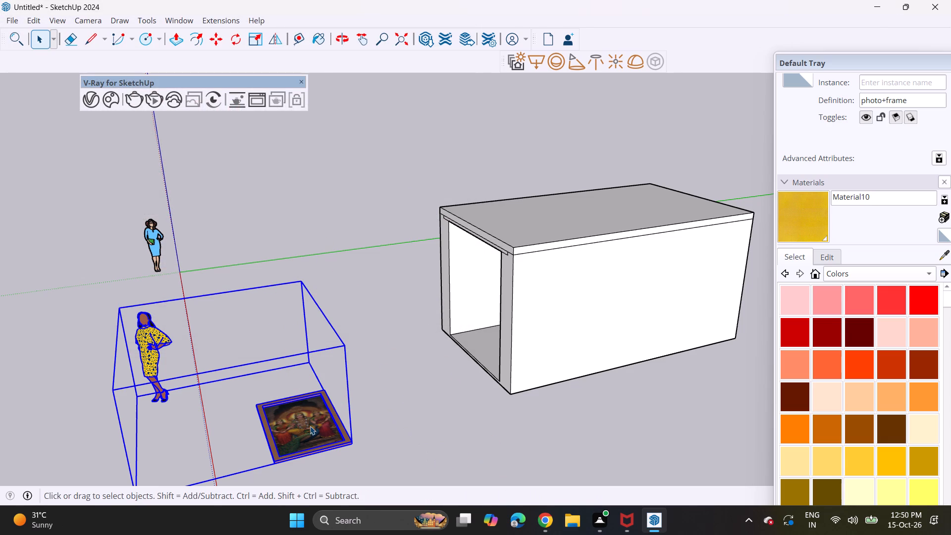
key("Delete")
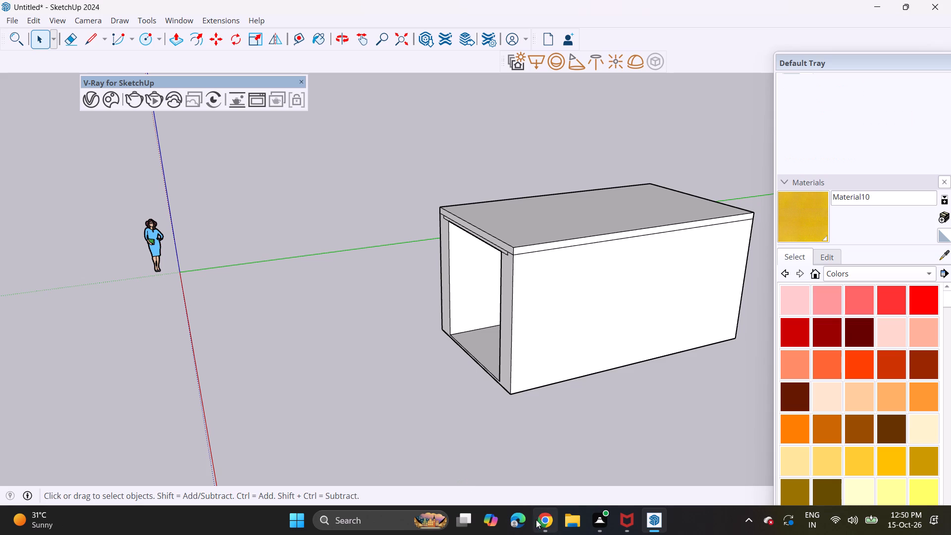
Switch to Chrome, search 3D Warehouse for "GANESH PHOTOS" and download the Ganesh photo model.
left_click(537, 517)
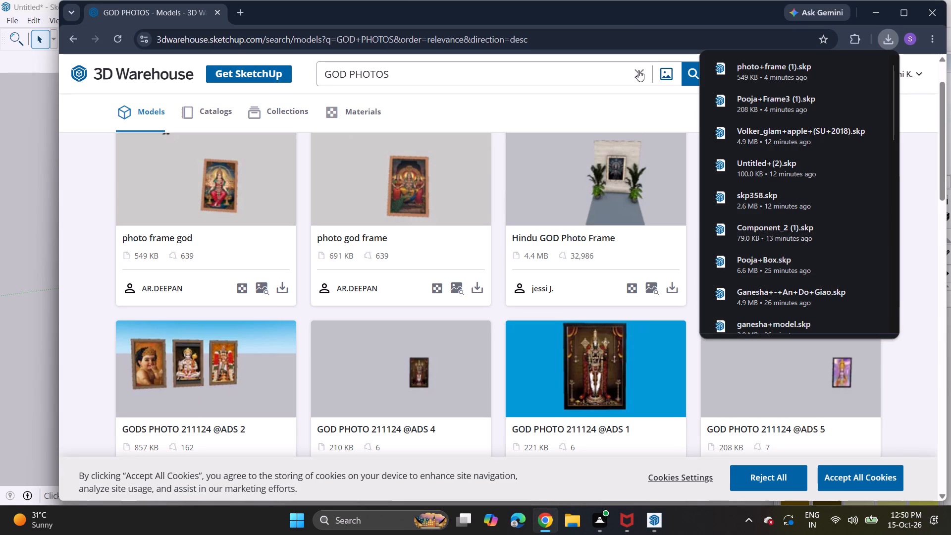
left_click(638, 70)
type("GAESH")
key("BackSpace")
key("BackSpace")
key("BackSpace")
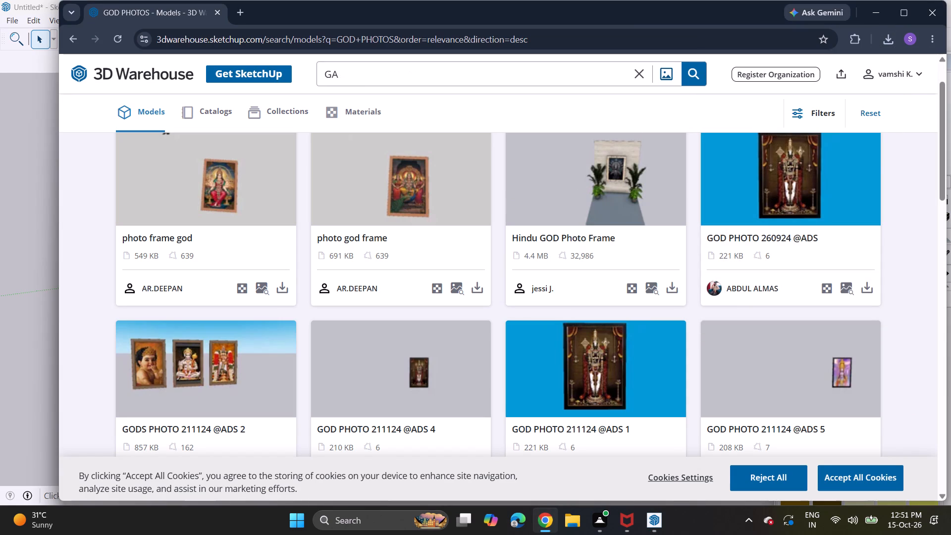
type("NESH")
key("space")
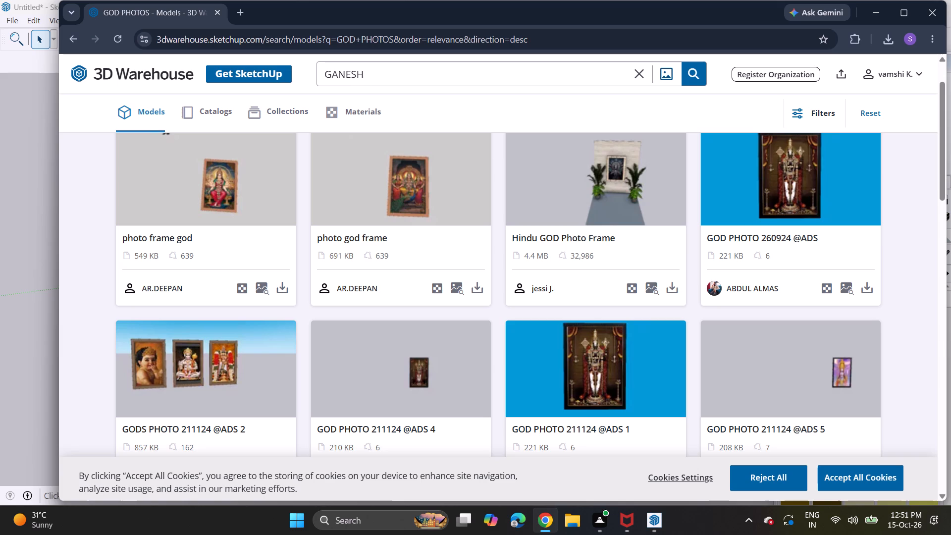
type("PHOTOS")
key("Return")
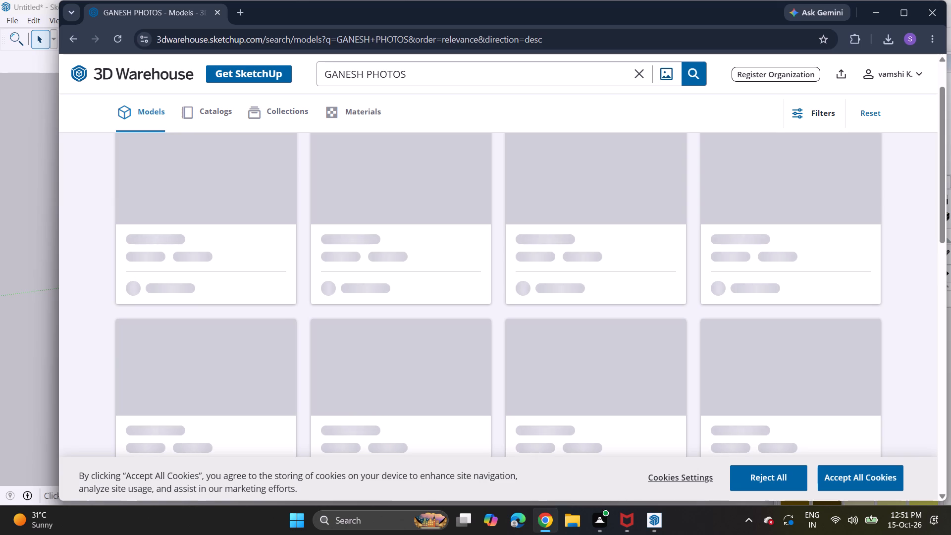
scroll(460, 170, "up", 3)
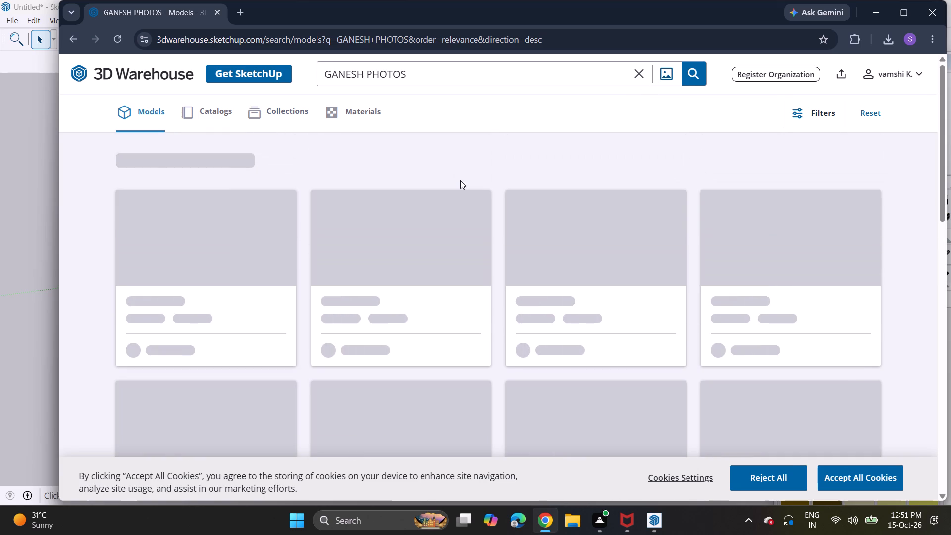
scroll(460, 180, "up", 3)
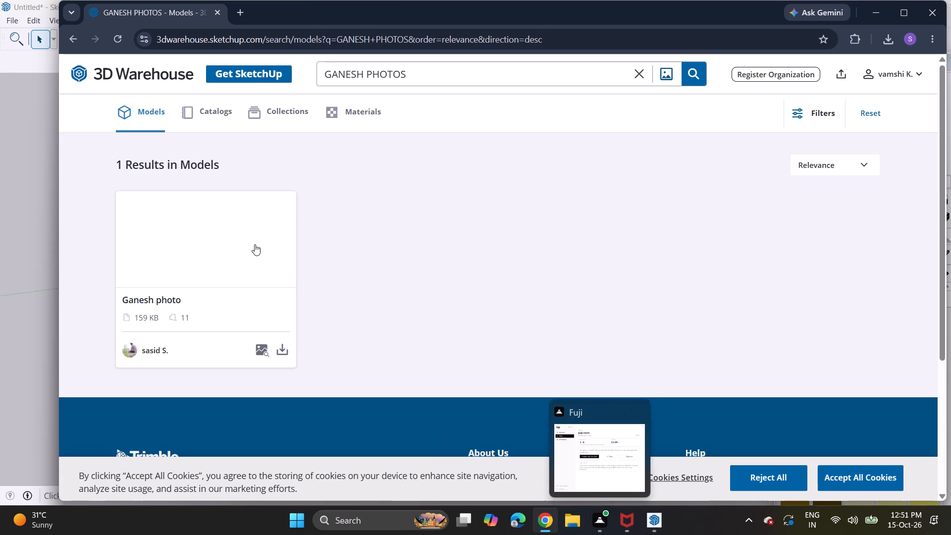
left_click(284, 358)
left_click(317, 376)
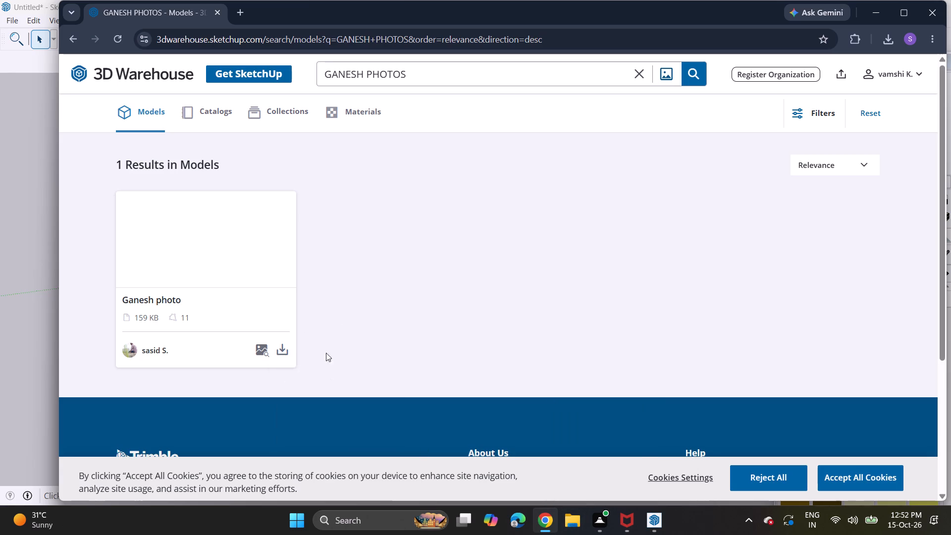
Search 3D Warehouse for "GOD PICTURES" and look through the models for a suitable god frame.
left_click(641, 72)
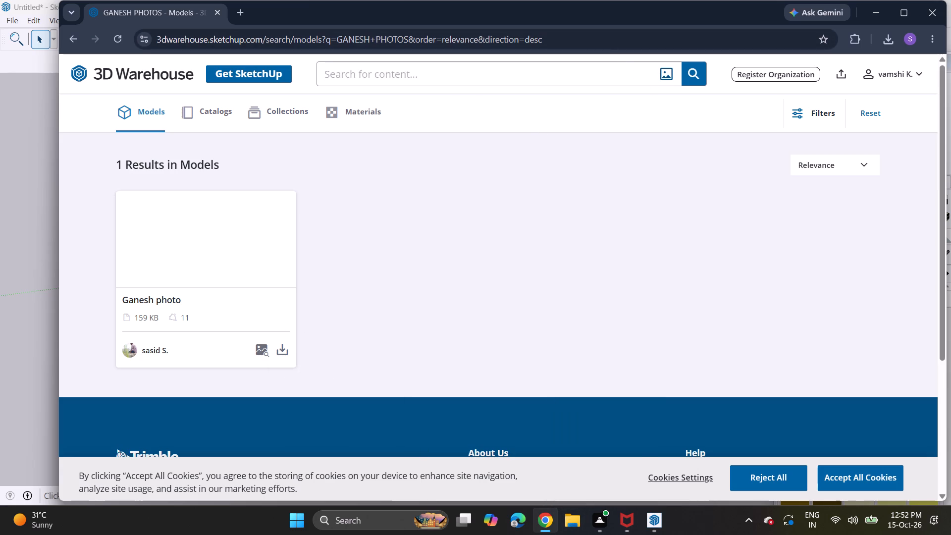
left_click(446, 82)
type("GOD PICTURES")
key("Return")
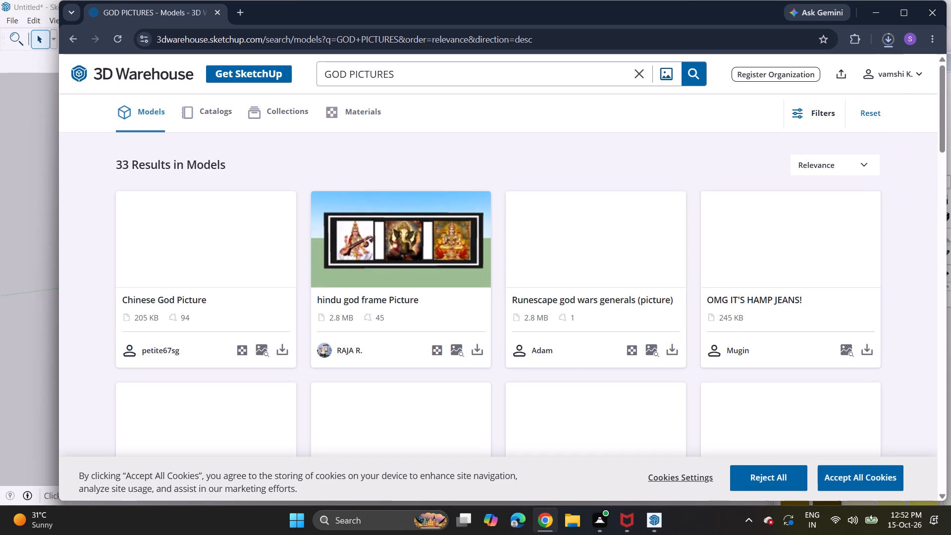
scroll(317, 227, "down", 4)
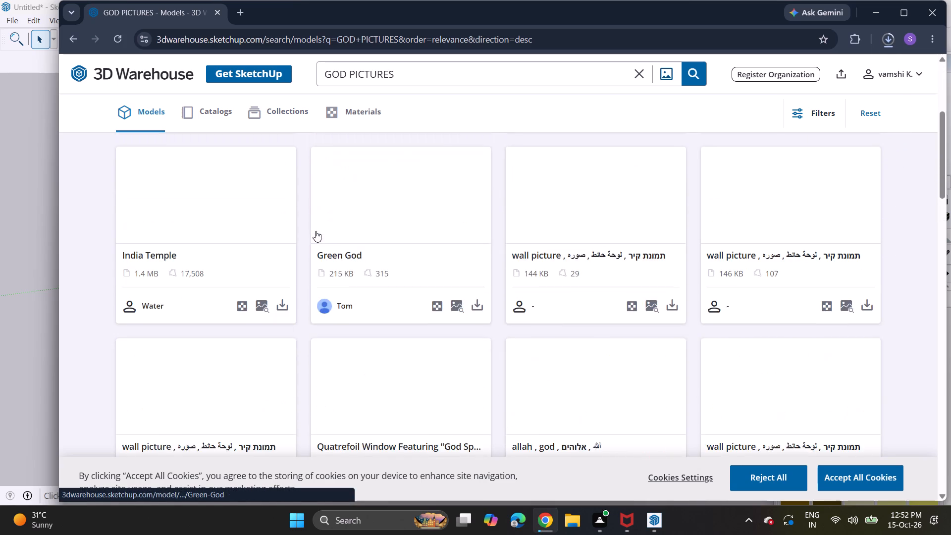
scroll(310, 231, "up", 4)
scroll(310, 231, "down", 1)
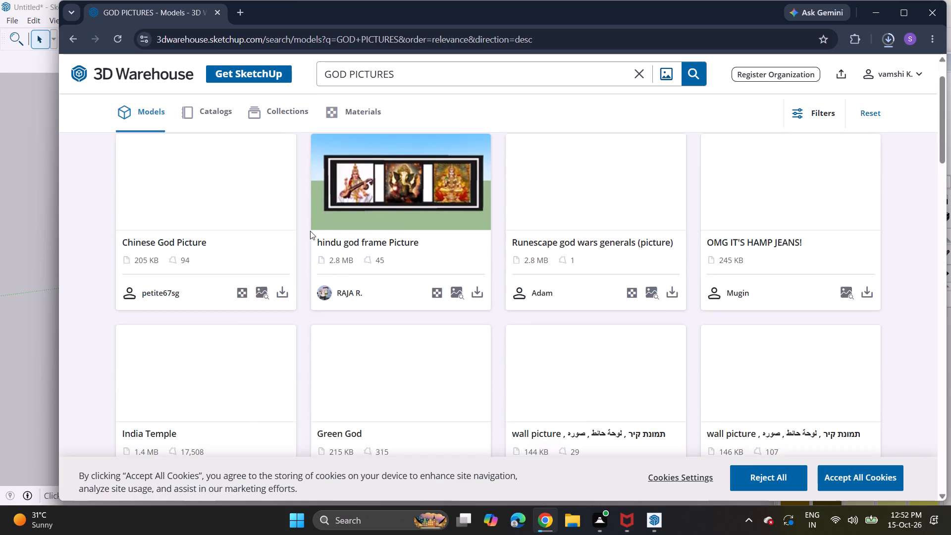
scroll(310, 231, "down", 1)
scroll(309, 231, "up", 2)
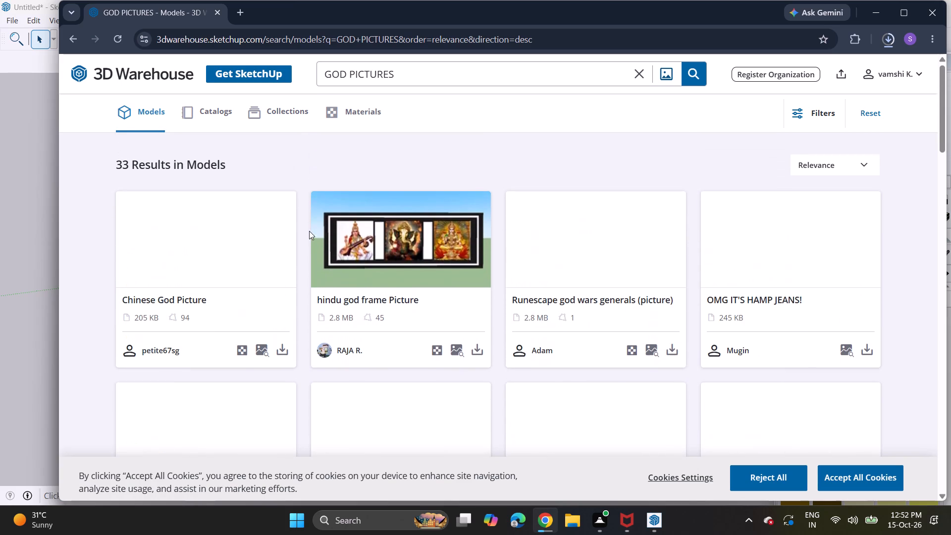
Refine the 3D Warehouse search to "HINDU GOD PICTURES" and download the hindu god frame Picture model.
left_click(322, 80)
type("HINDU")
key("space")
key("Return")
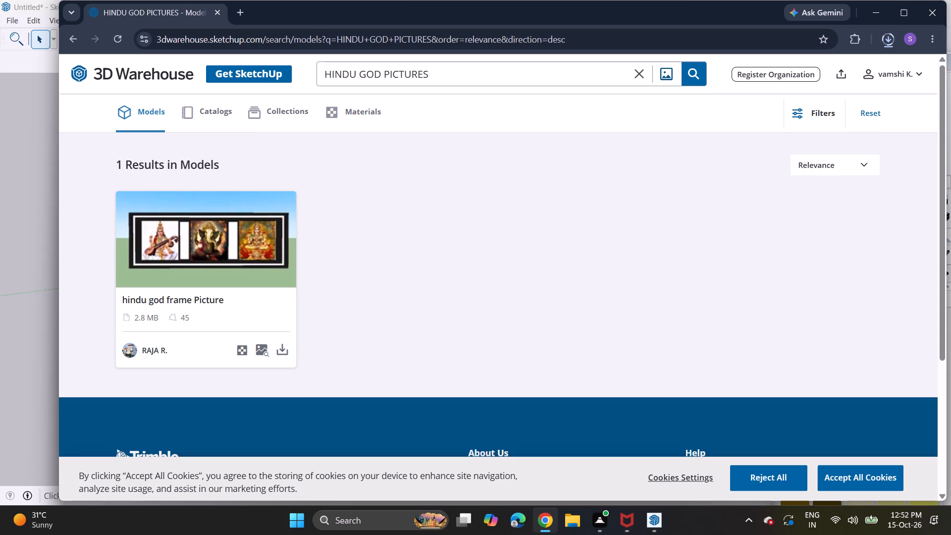
left_click(277, 354)
left_click(321, 381)
Switch back to SketchUp and examine the altar's shelves and god photo frames from inside the room.
left_click(651, 526)
middle_click_drag(373, 343, 589, 283)
scroll(572, 265, "up", 5)
middle_click_drag(547, 245, 594, 216)
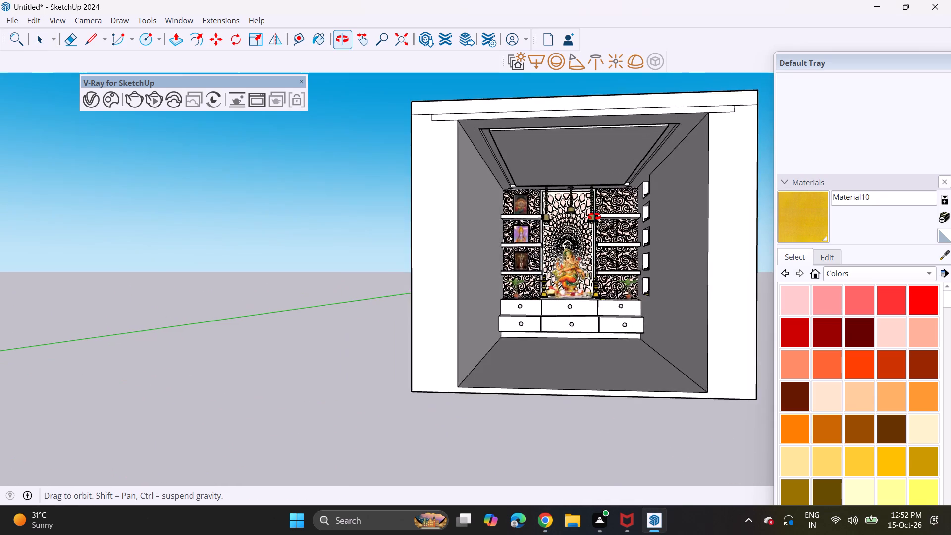
middle_click_drag(594, 216, 581, 244)
scroll(610, 219, "up", 6)
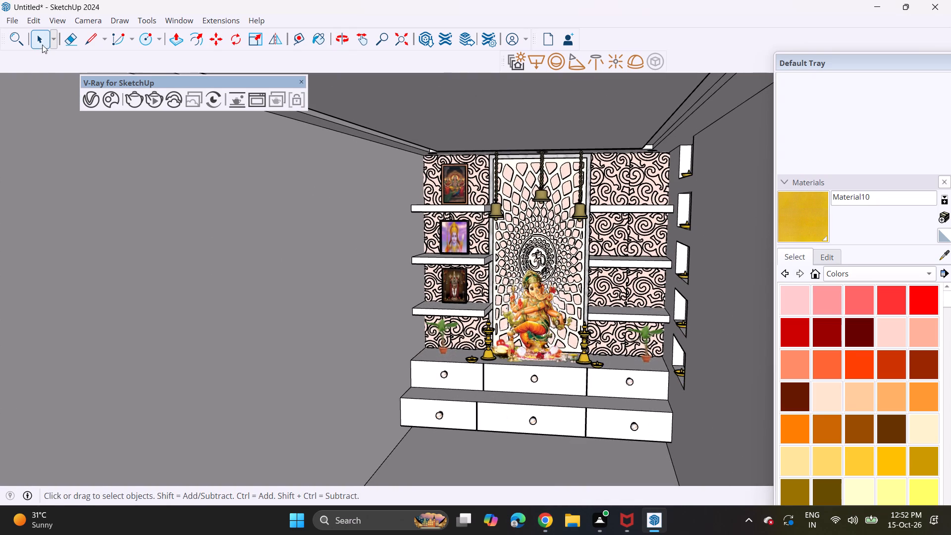
Import the GODS model from Downloads and place its three frames outside the room, beyond the side wall.
left_click(6, 17)
left_click(66, 190)
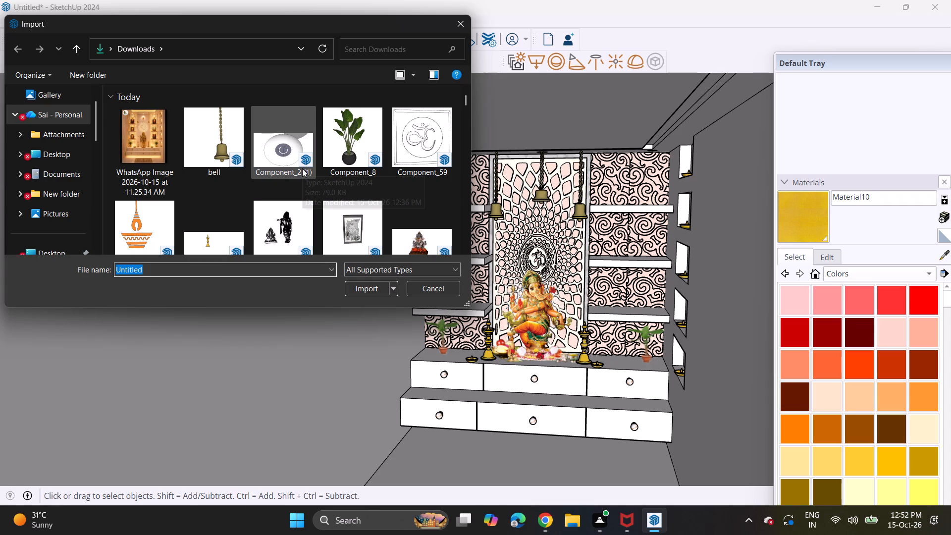
scroll(291, 219, "down", 1)
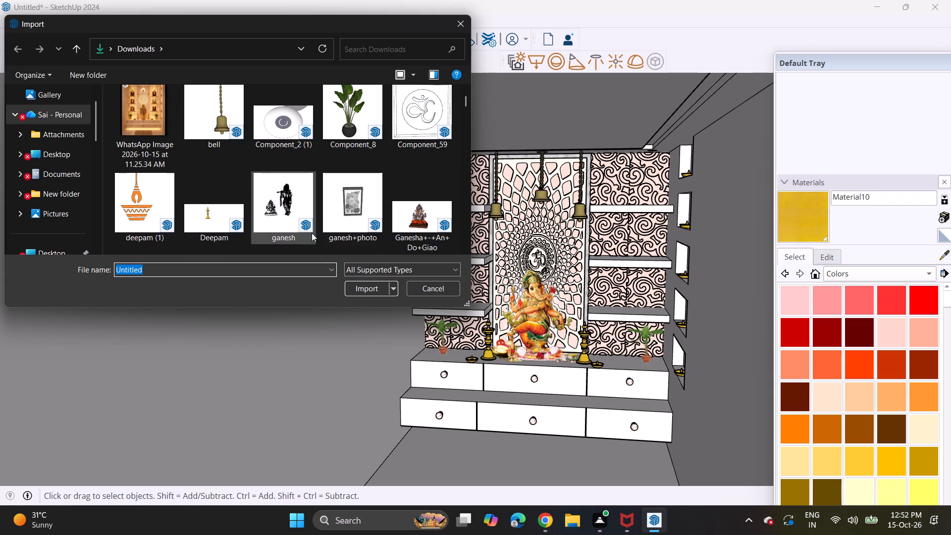
scroll(354, 218, "down", 1)
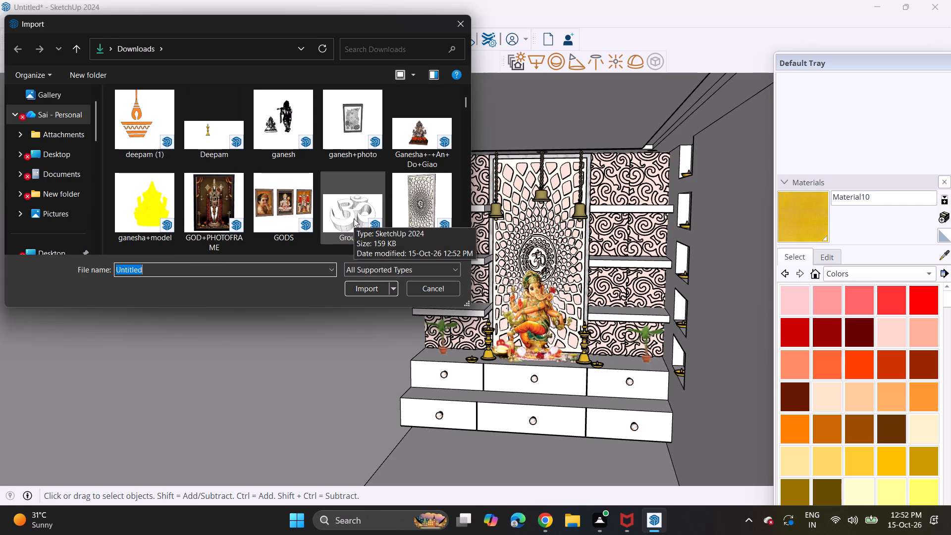
left_click(297, 217)
left_click(374, 291)
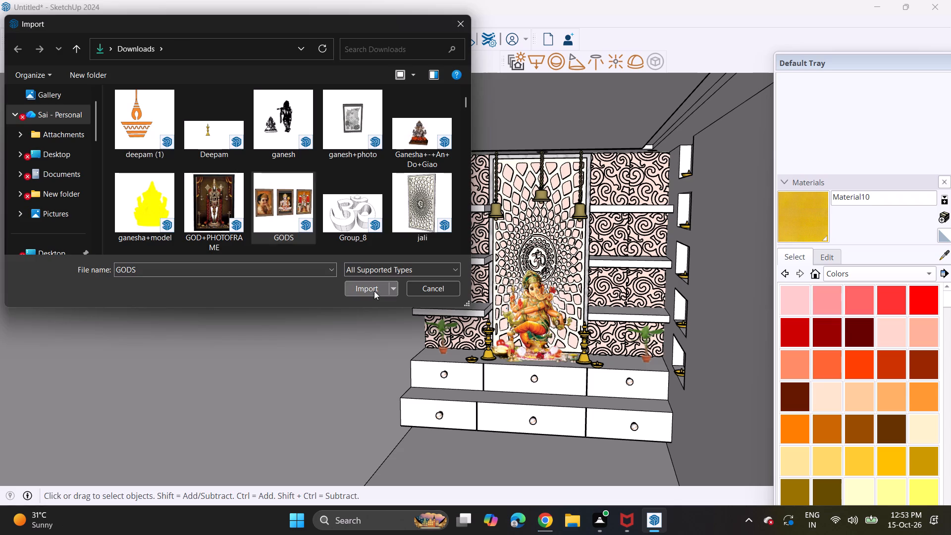
scroll(368, 269, "down", 4)
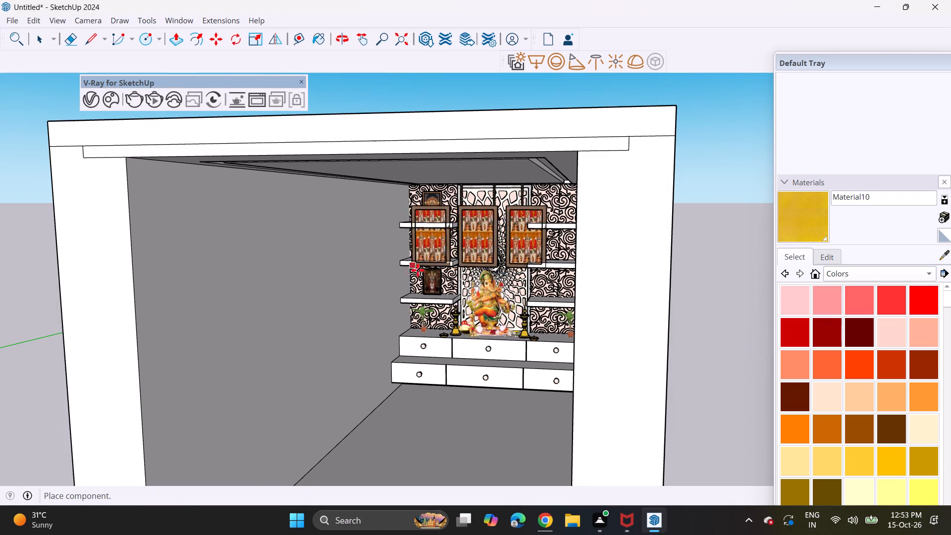
middle_click_drag(520, 242, 528, 242)
scroll(681, 289, "down", 10)
middle_click_drag(680, 286, 217, 219)
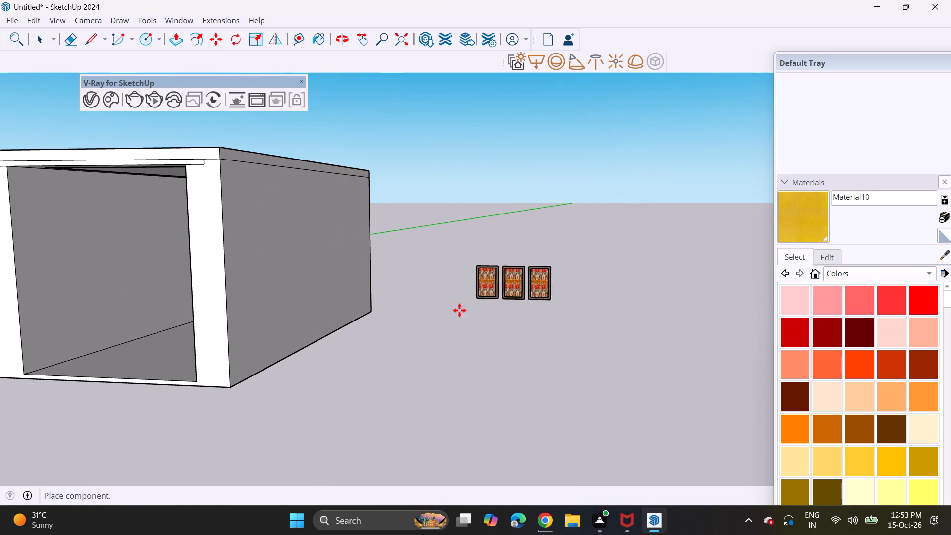
left_click(469, 340)
Explode the imported GODS component into its three separate photo frames.
scroll(494, 323, "up", 6)
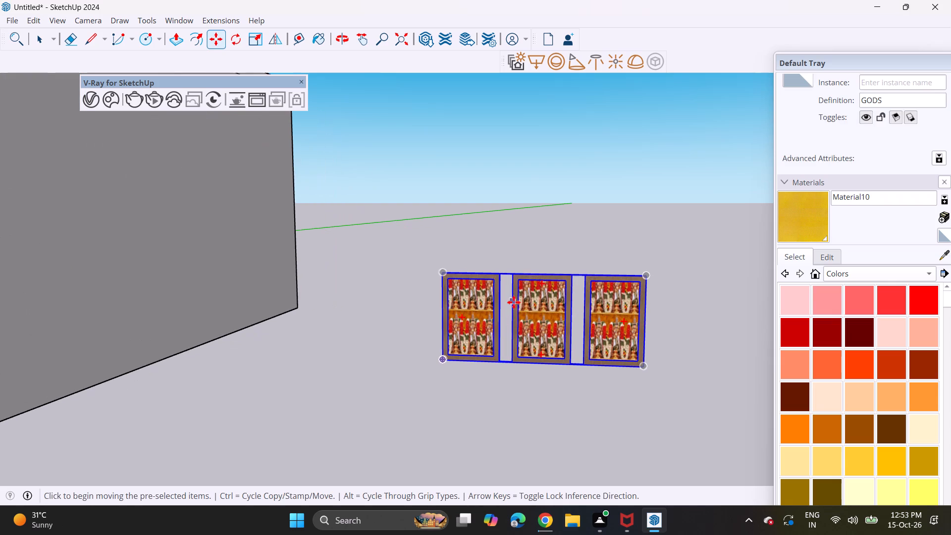
right_click(519, 325)
left_click(561, 99)
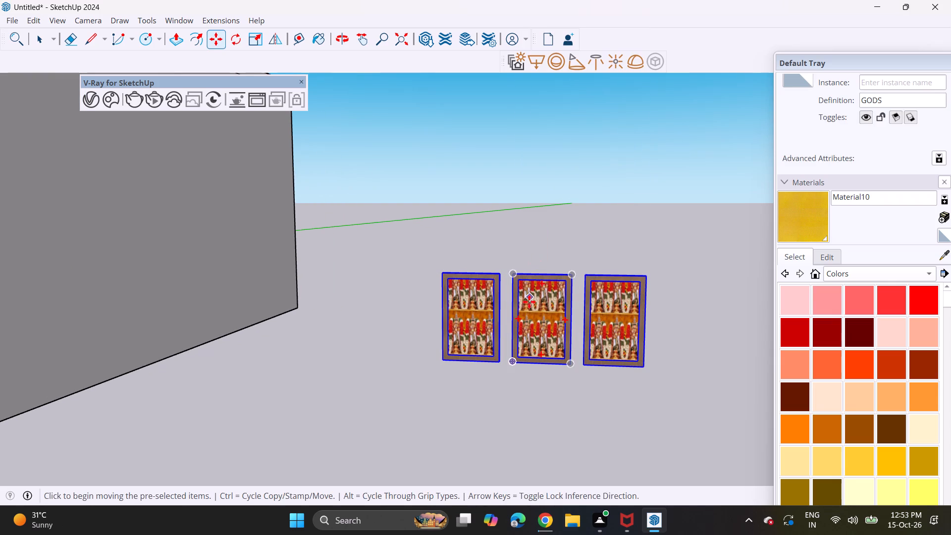
Move the separated photo frame nearest the room's side wall onto the middle shelf on the altar's right side.
left_click(529, 303)
key("space")
left_click(549, 325)
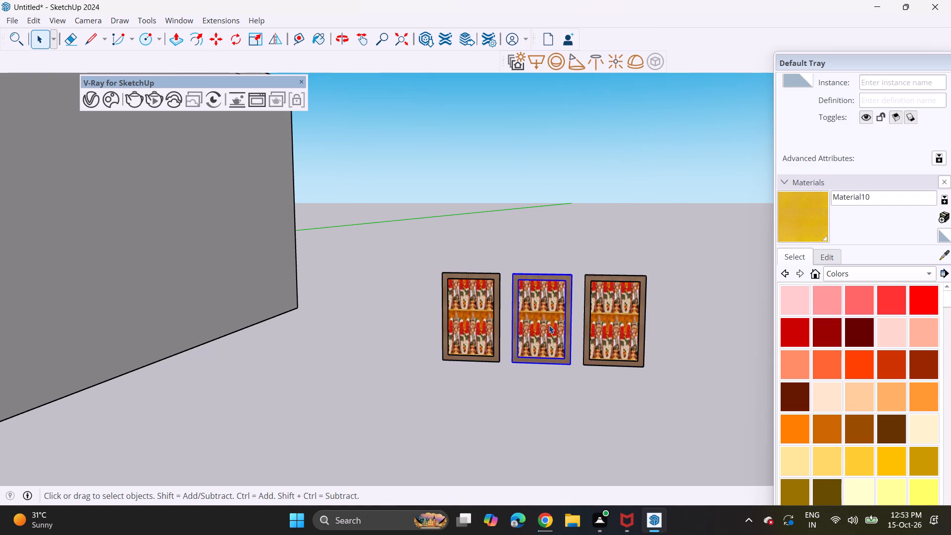
right_click(549, 325)
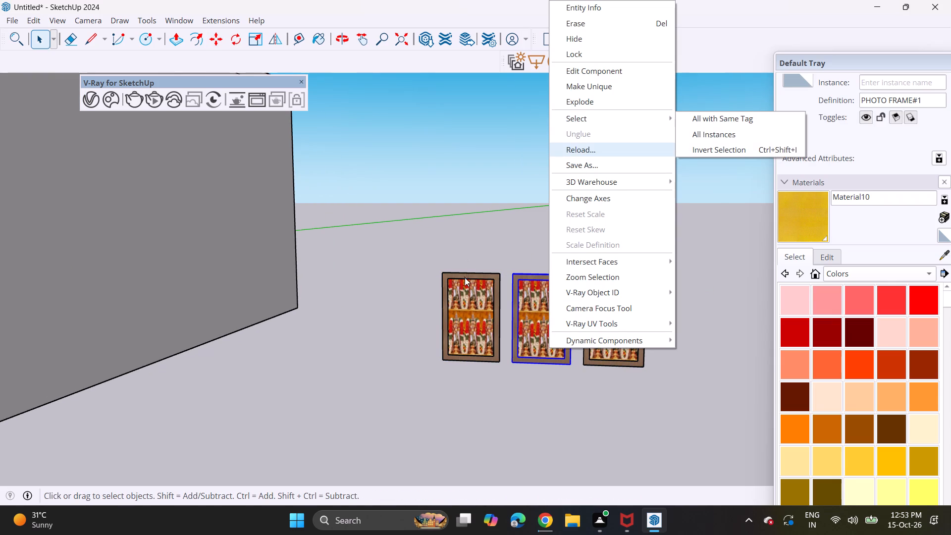
left_click_drag(503, 262, 419, 389)
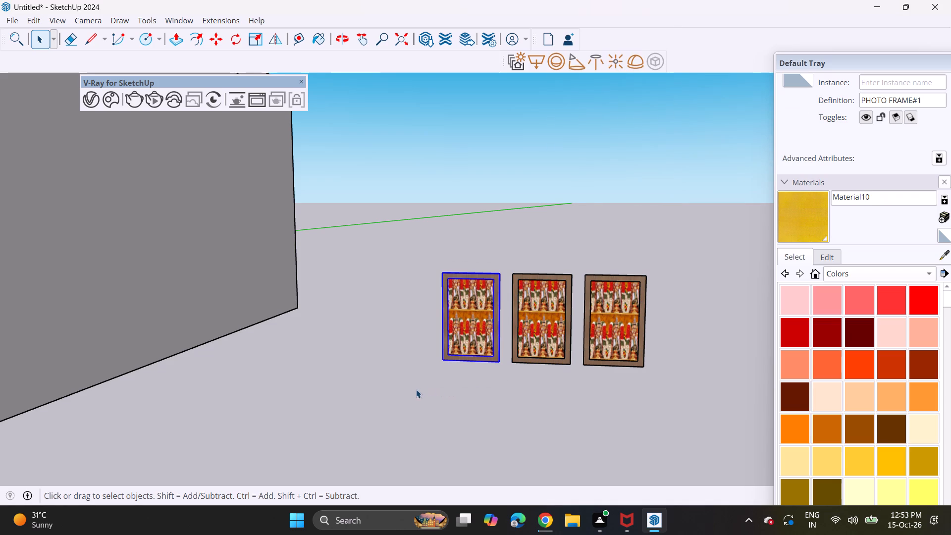
key("m")
left_click(500, 361)
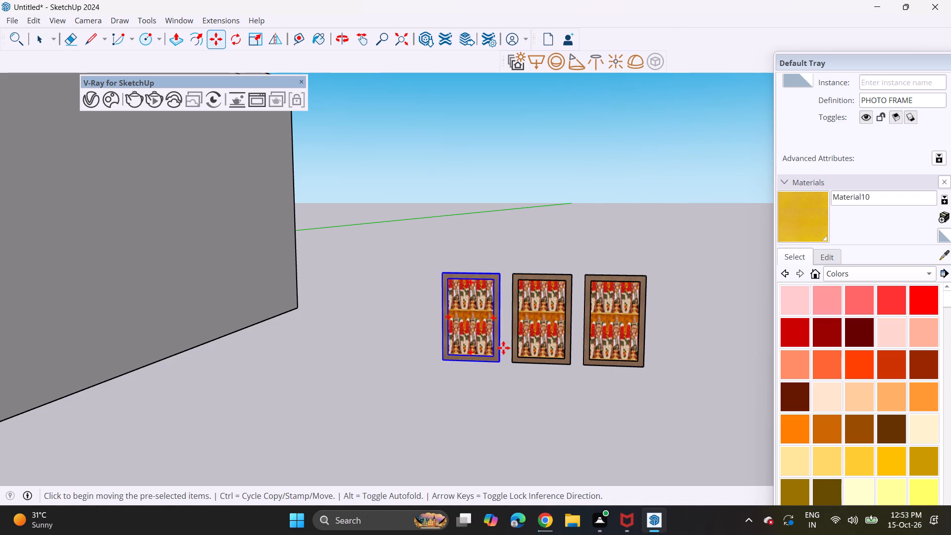
middle_click_drag(219, 299, 219, 299)
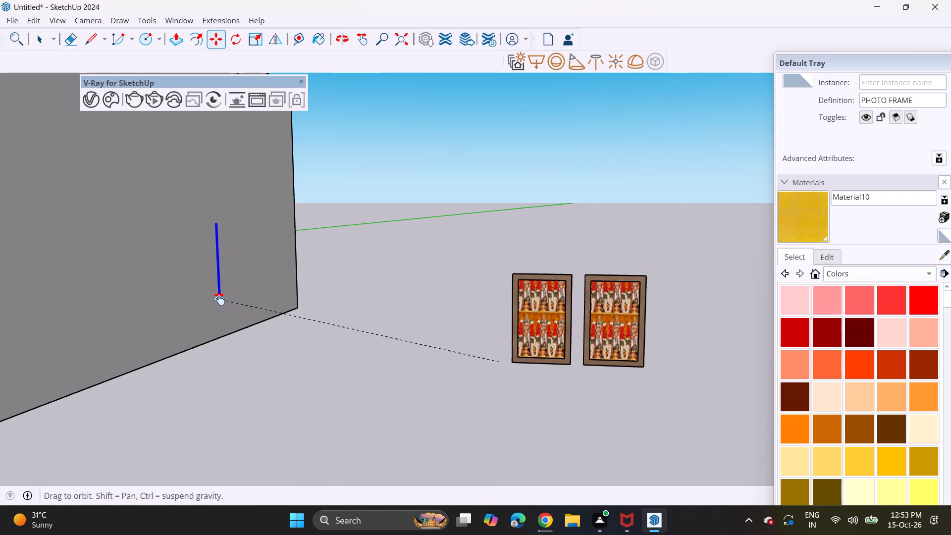
middle_click_drag(219, 299, 647, 333)
scroll(606, 274, "up", 9)
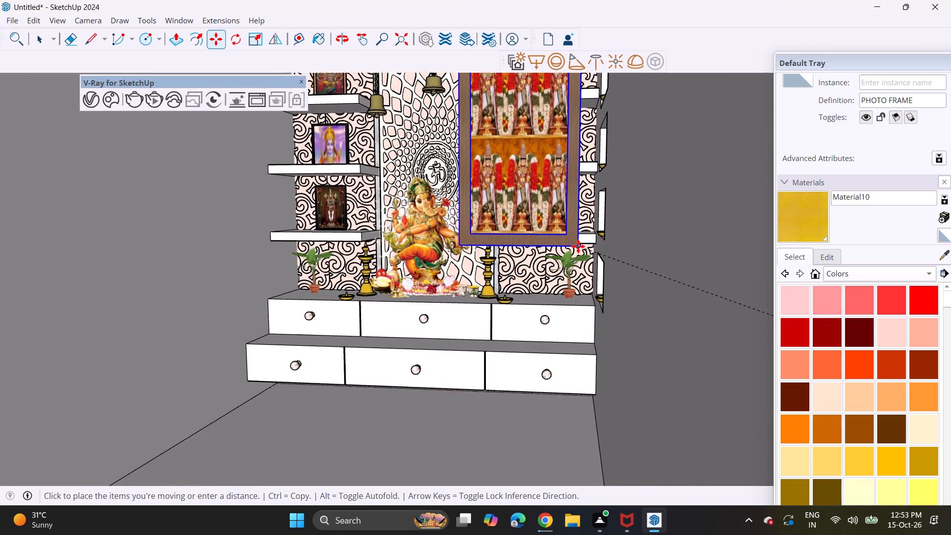
scroll(578, 246, "up", 2)
middle_click_drag(575, 234, 583, 345)
scroll(581, 374, "up", 1, "shift")
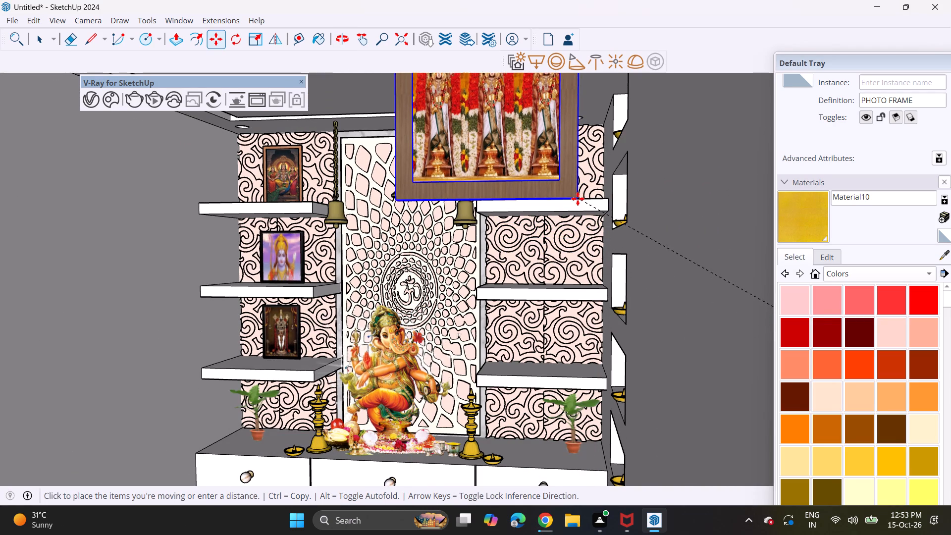
left_click(584, 292)
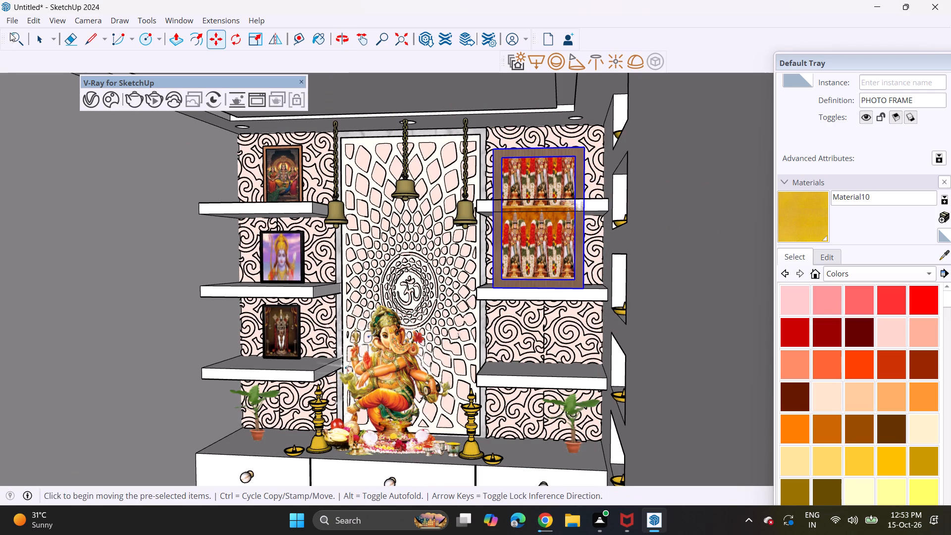
Scale the photo frame down uniformly so it fits between the altar's middle and top right-side shelves.
left_click(247, 37)
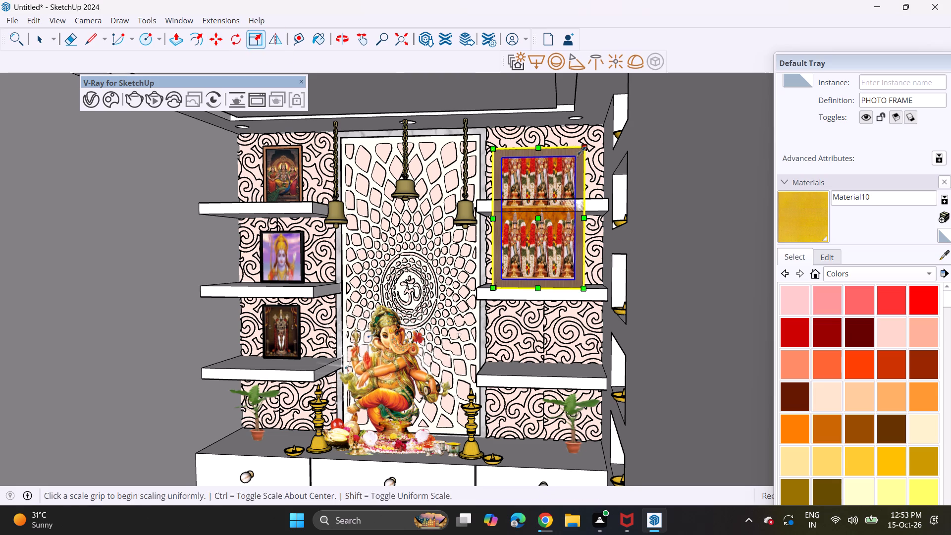
left_click(494, 151)
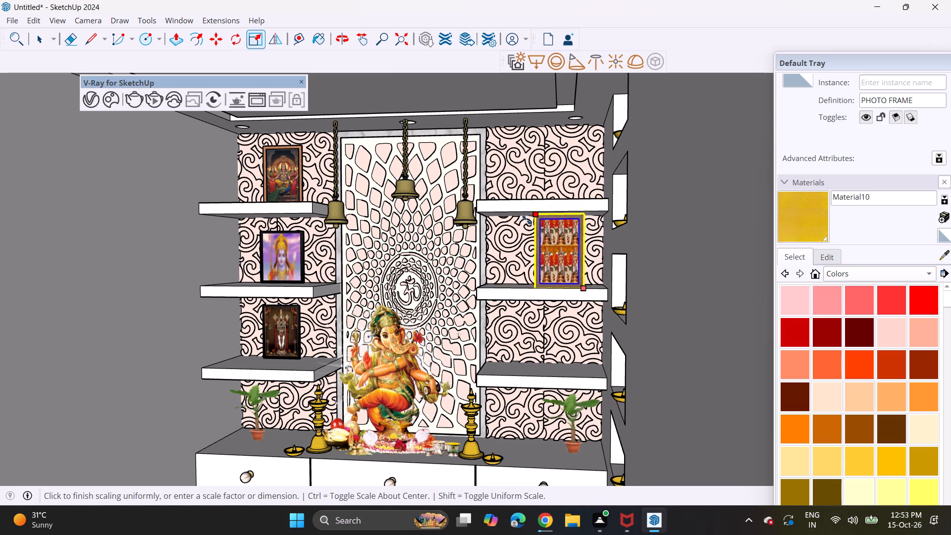
left_click(532, 230)
Move the reduced photo frame back along the middle shelf toward the patterned wall, nearer the shelf's centre.
middle_click_drag(531, 282, 597, 312)
scroll(569, 287, "up", 6)
middle_click_drag(556, 289, 562, 304)
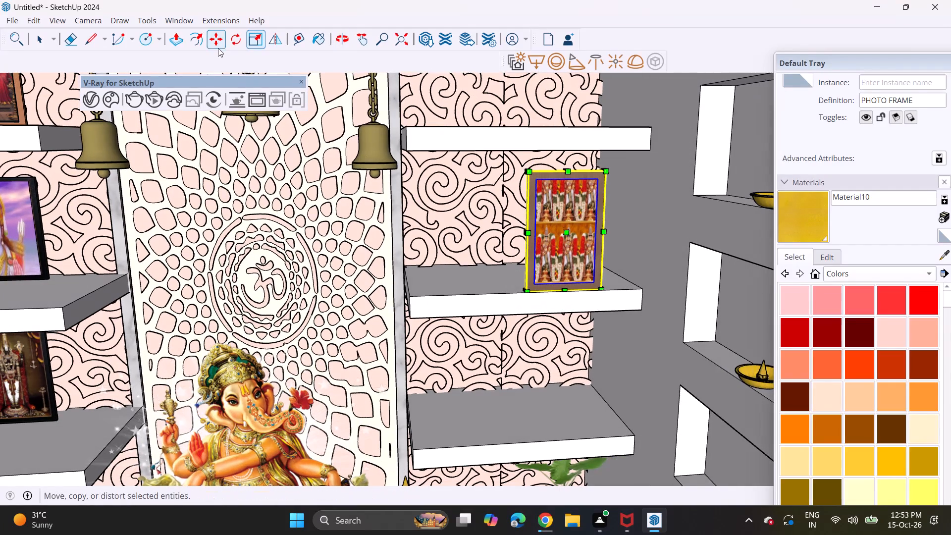
left_click(218, 48)
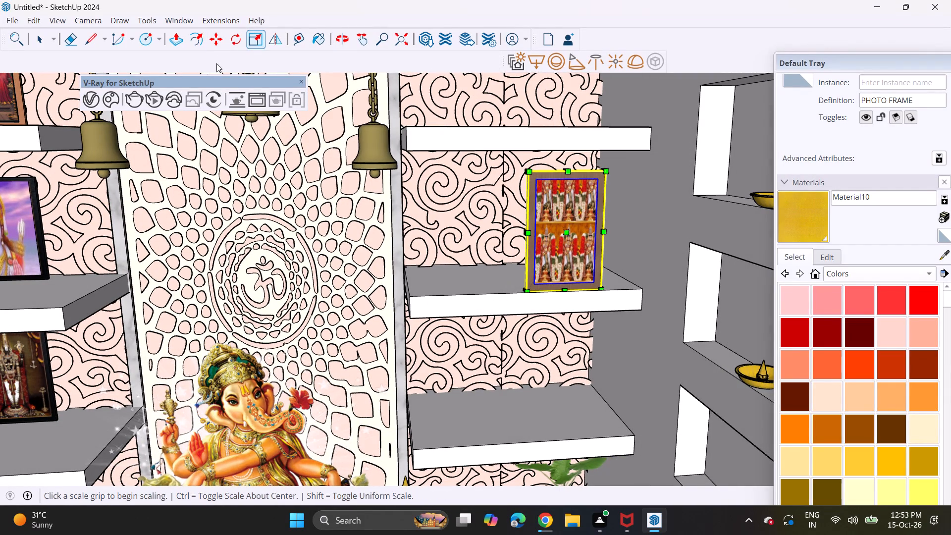
left_click(211, 36)
left_click(532, 295)
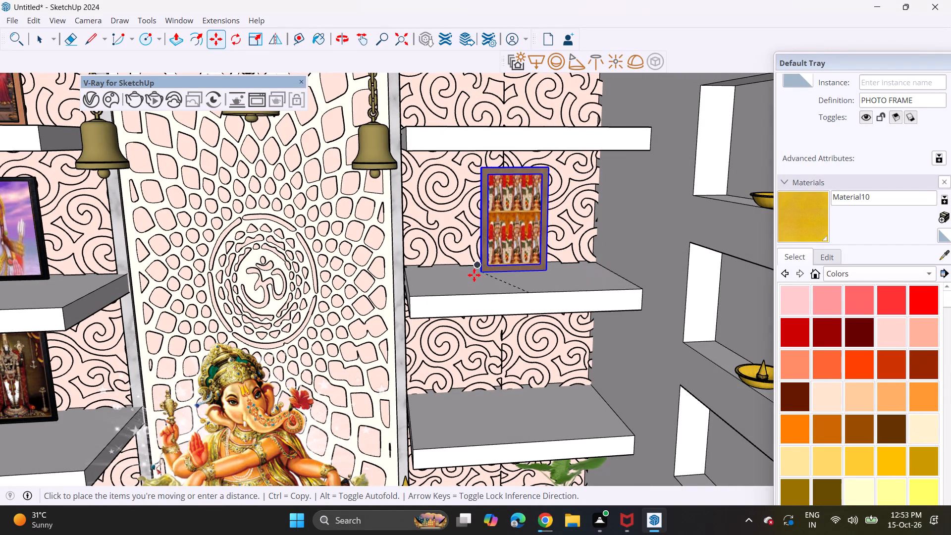
left_click(471, 273)
Enlarge the frame slightly and flip it by scaling along the red axis so its single deity picture faces the room.
middle_click_drag(509, 251, 460, 216)
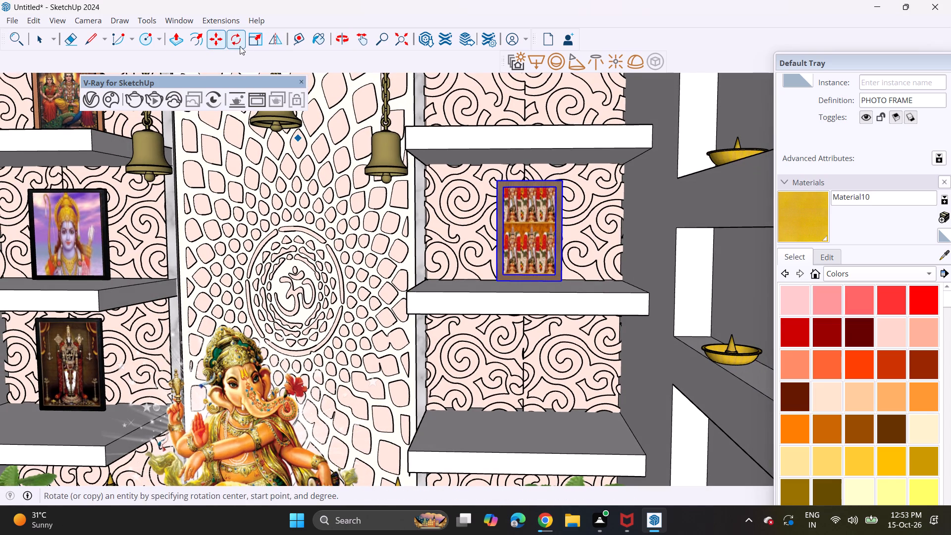
left_click(256, 41)
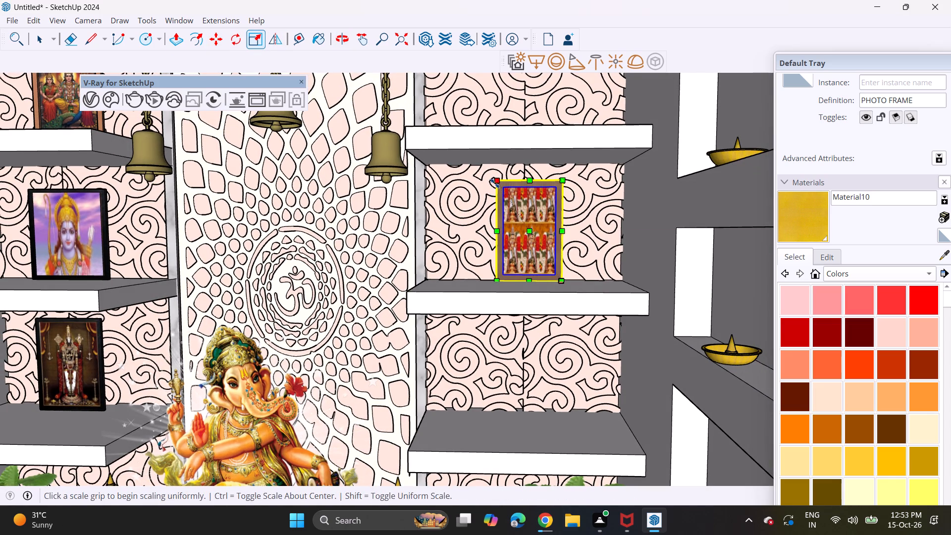
left_click(496, 182)
left_click(492, 174)
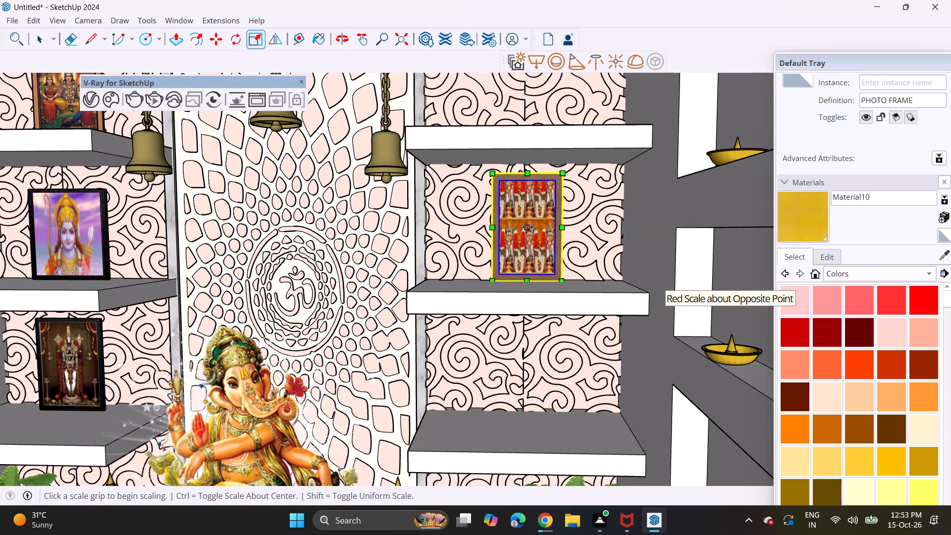
middle_click_drag(529, 228, 737, 285)
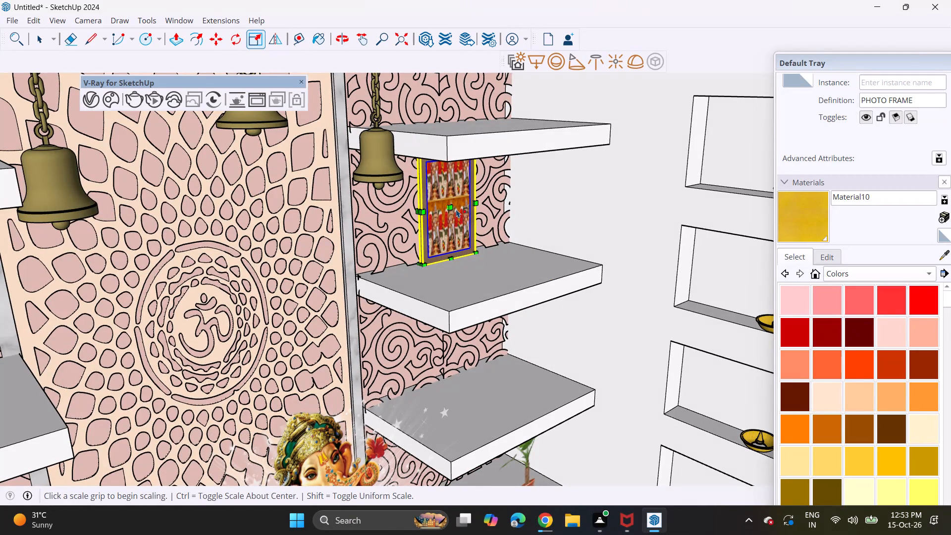
left_click(453, 207)
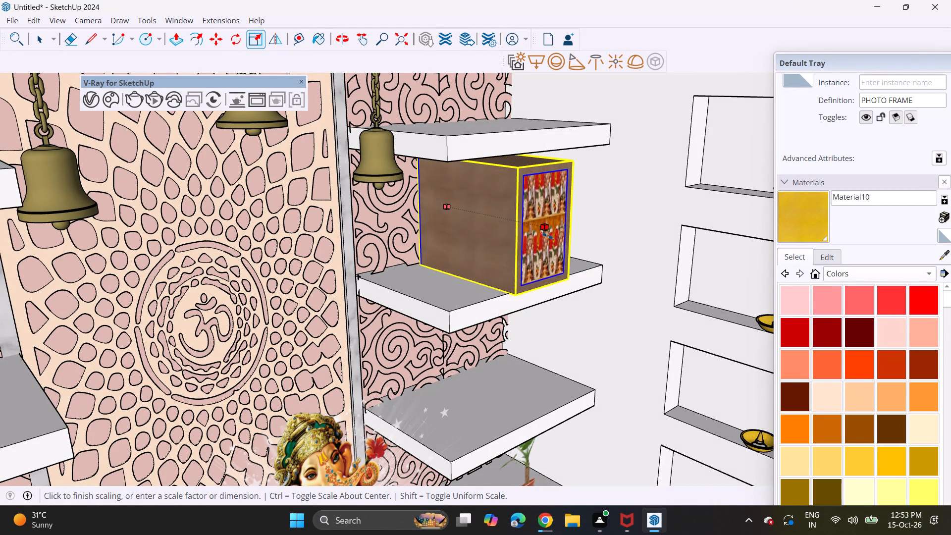
left_click(440, 224)
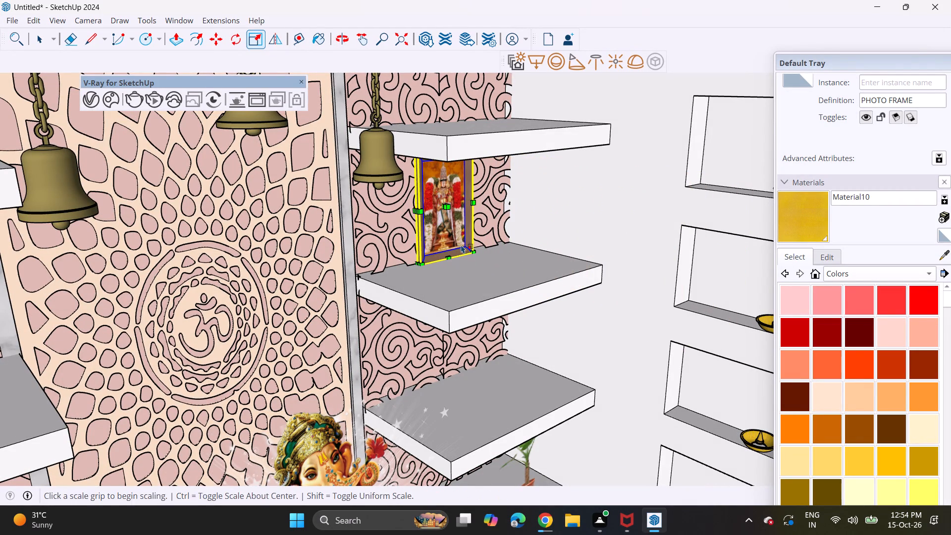
Move the nearer of the two frames left outside the room to the top shelf on the altar's right side.
middle_click_drag(461, 245, 312, 188)
scroll(312, 188, "down", 8)
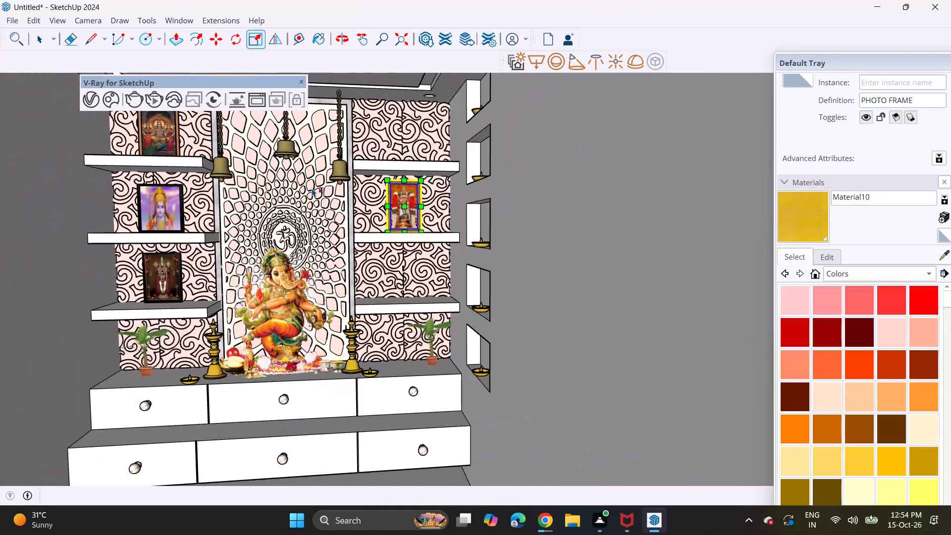
scroll(312, 188, "down", 9)
key("space")
left_click(577, 327)
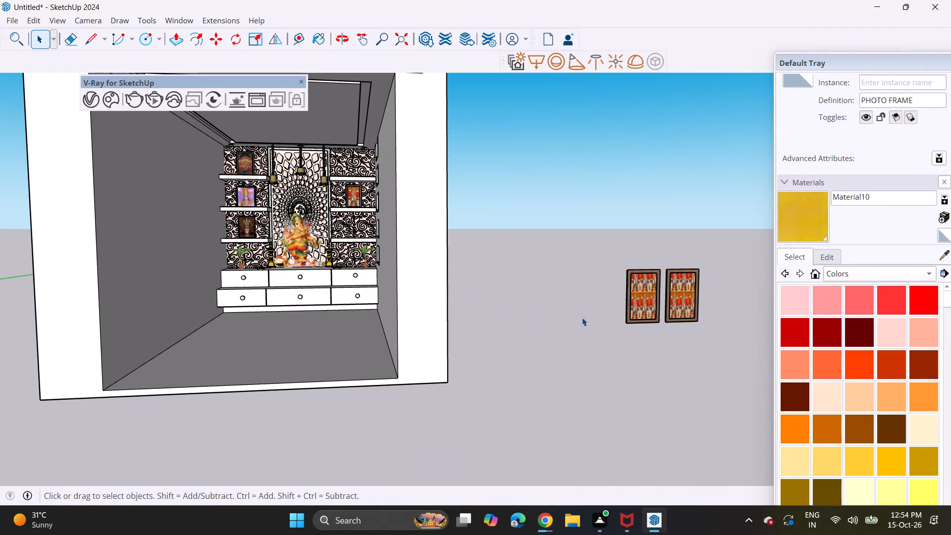
left_click_drag(603, 241, 667, 339)
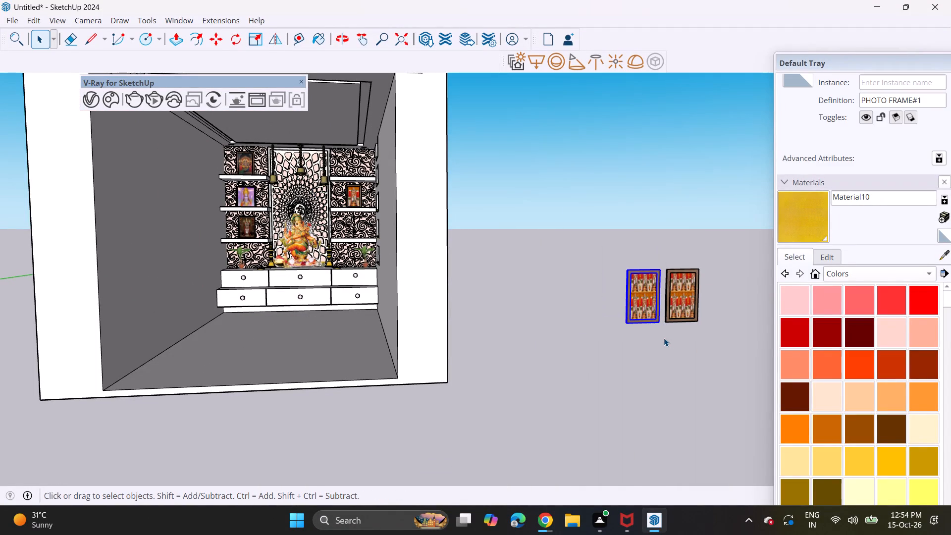
key("m")
left_click(658, 320)
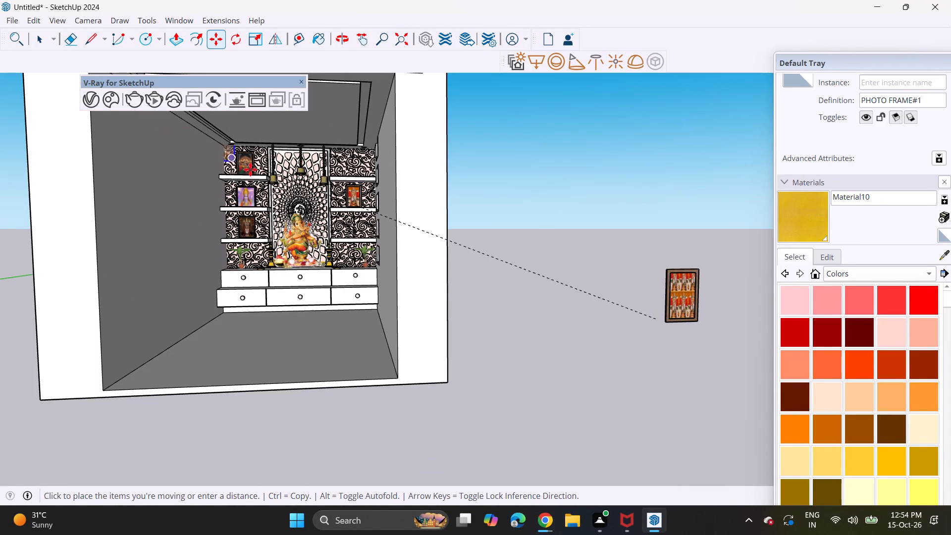
middle_click_drag(254, 171, 312, 196)
scroll(332, 171, "up", 17)
middle_click_drag(374, 182, 373, 203)
scroll(381, 202, "down", 8)
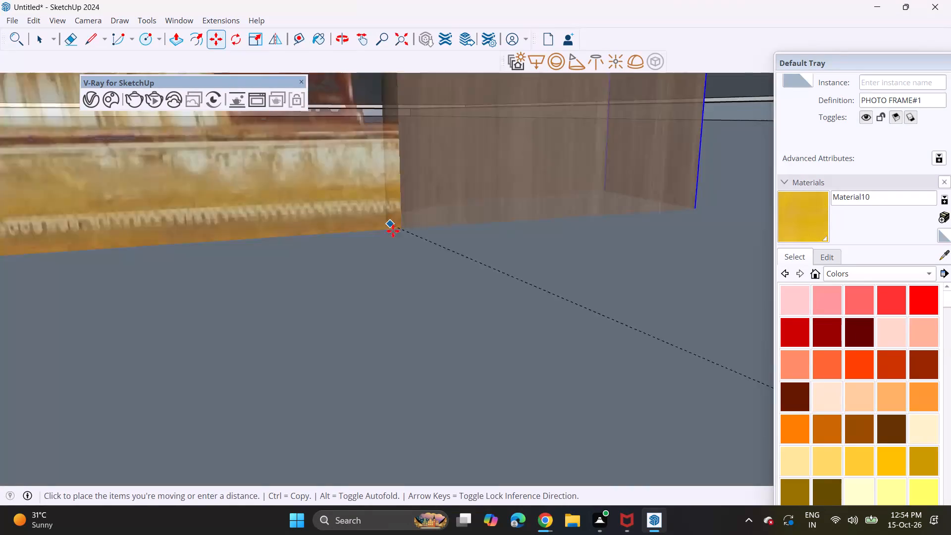
middle_click_drag(399, 249, 357, 128)
scroll(410, 276, "down", 7)
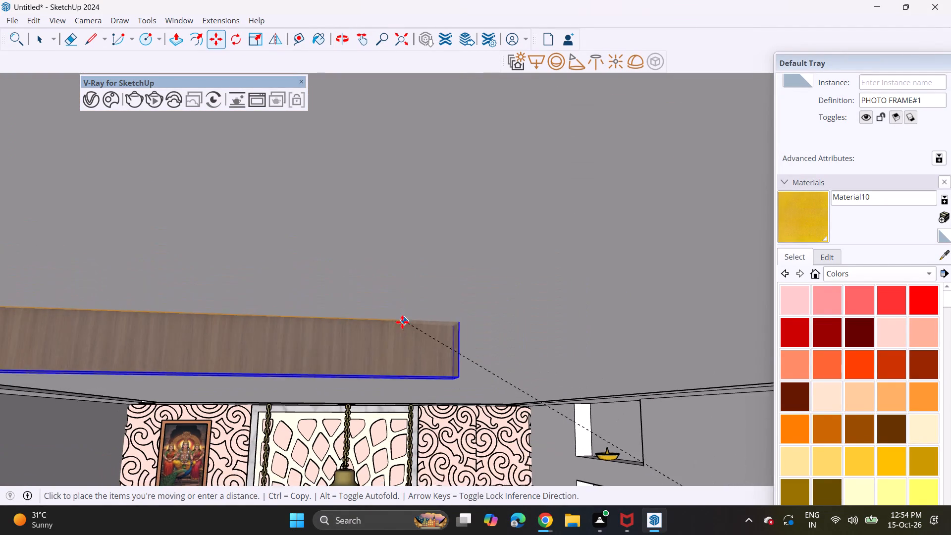
scroll(402, 322, "down", 11)
middle_click_drag(402, 383, 337, 167, "shift")
middle_click_drag(344, 167, 372, 224)
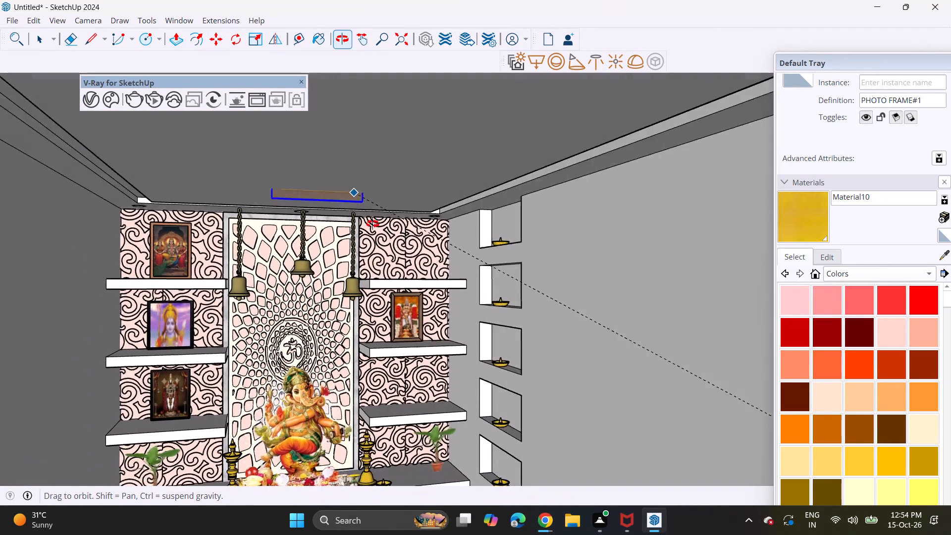
middle_click_drag(372, 224, 380, 258)
middle_click_drag(392, 260, 292, 21, "shift")
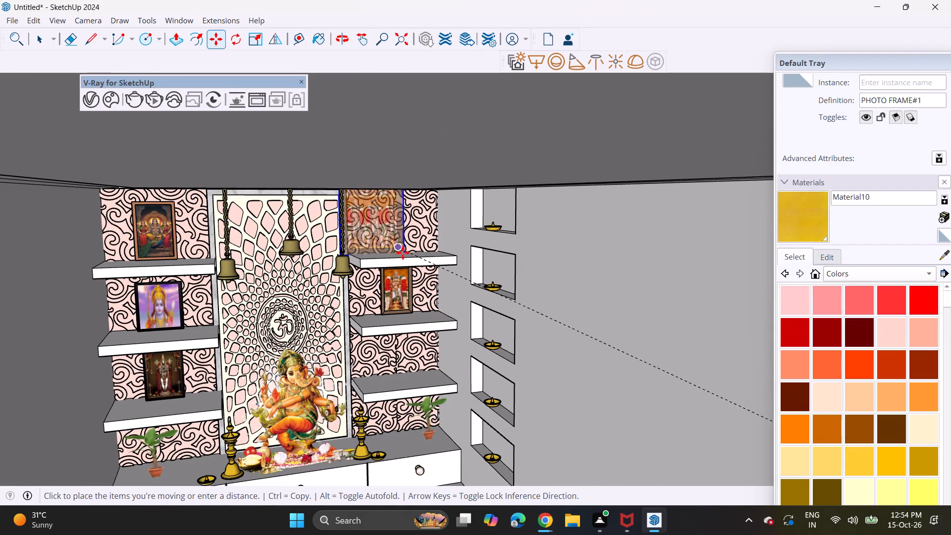
left_click(411, 256)
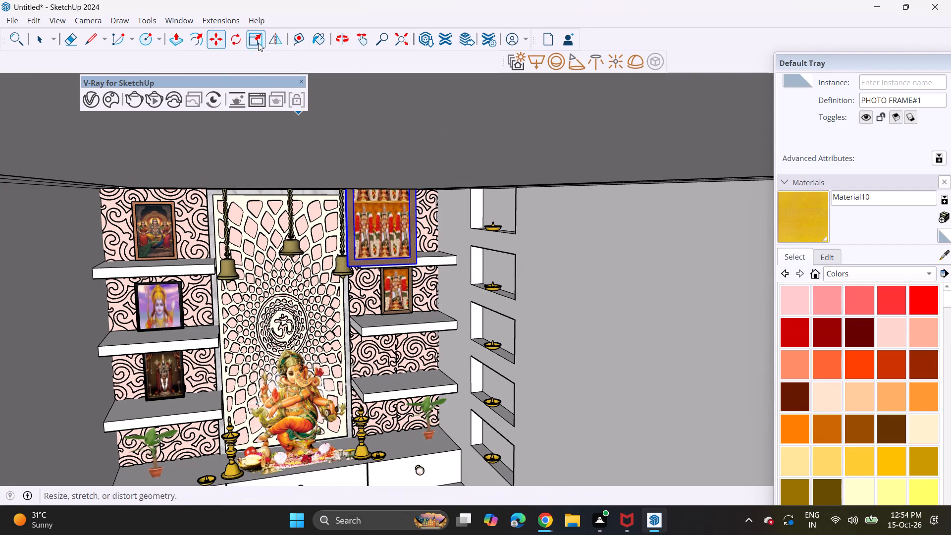
Scale the top-shelf frame down uniformly and flip it along the red axis so its Hanuman picture faces the room.
left_click(263, 42)
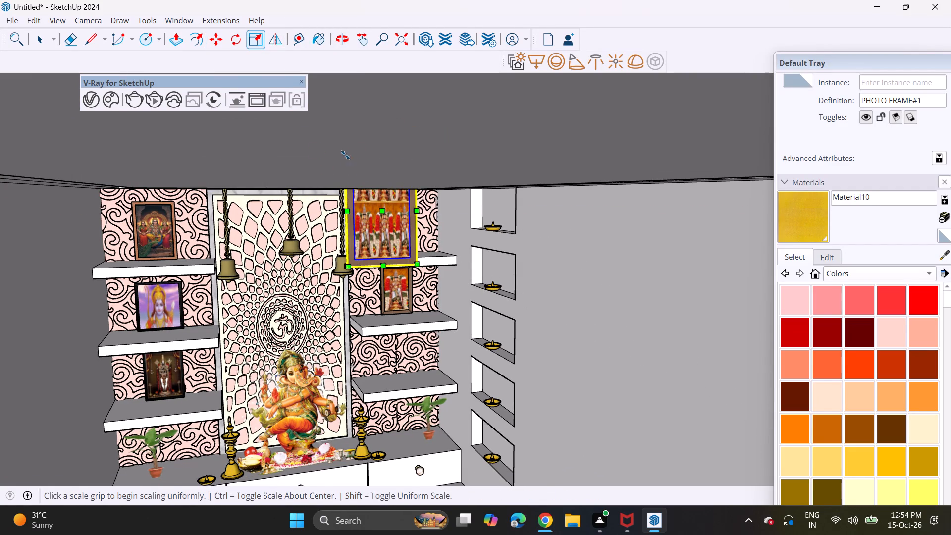
left_click(345, 151)
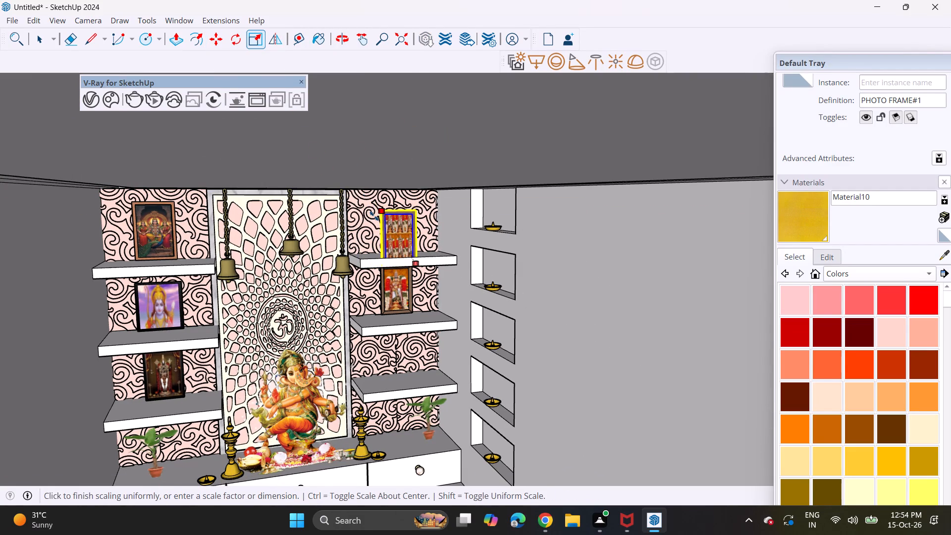
left_click(374, 216)
scroll(419, 264, "up", 6)
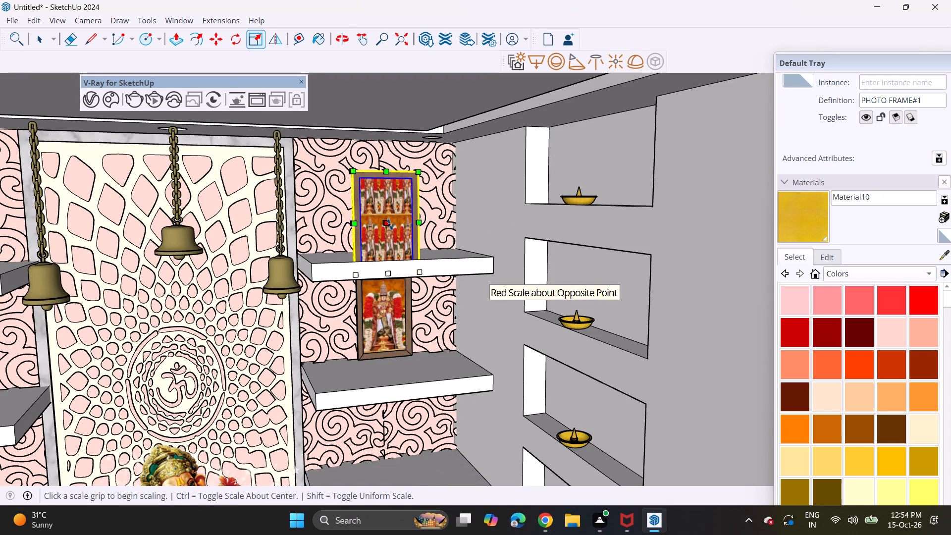
middle_click_drag(390, 224, 481, 224)
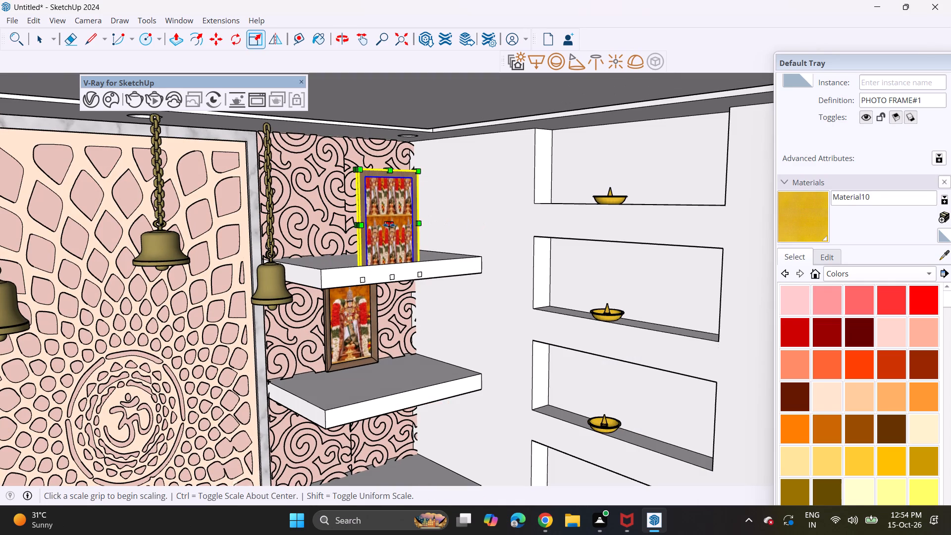
left_click(389, 225)
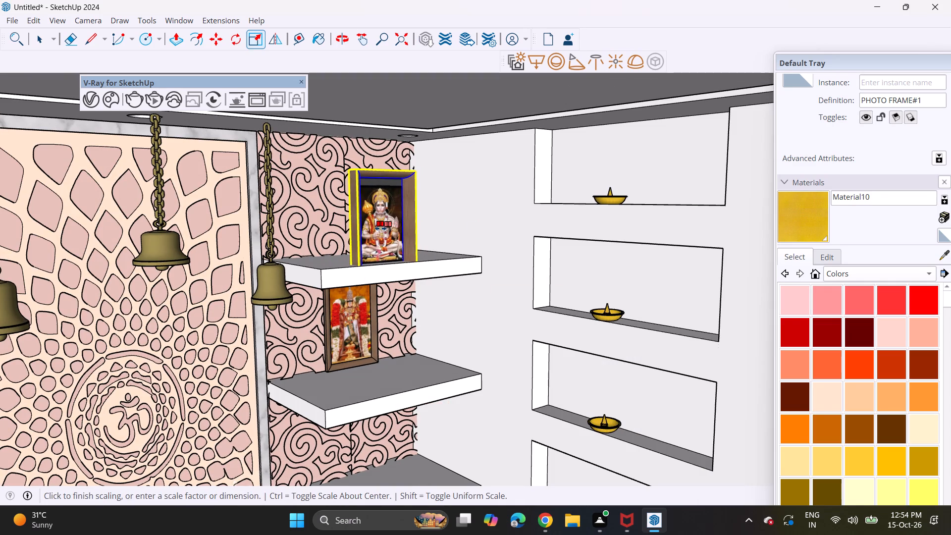
left_click(387, 230)
Move the Hanuman frame back along the top shelf to the patterned wall and line it up above the middle-shelf frame.
middle_click_drag(418, 238, 370, 243)
key("m")
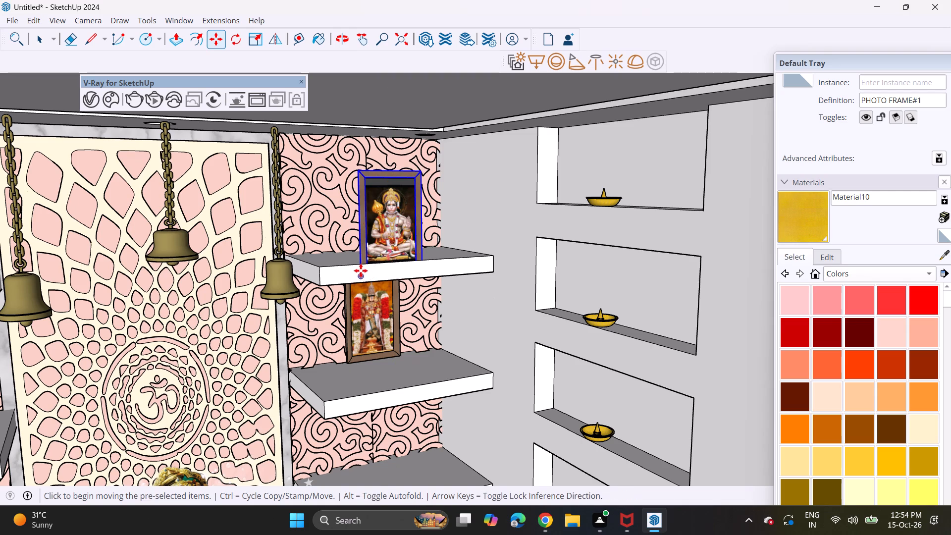
left_click(361, 273)
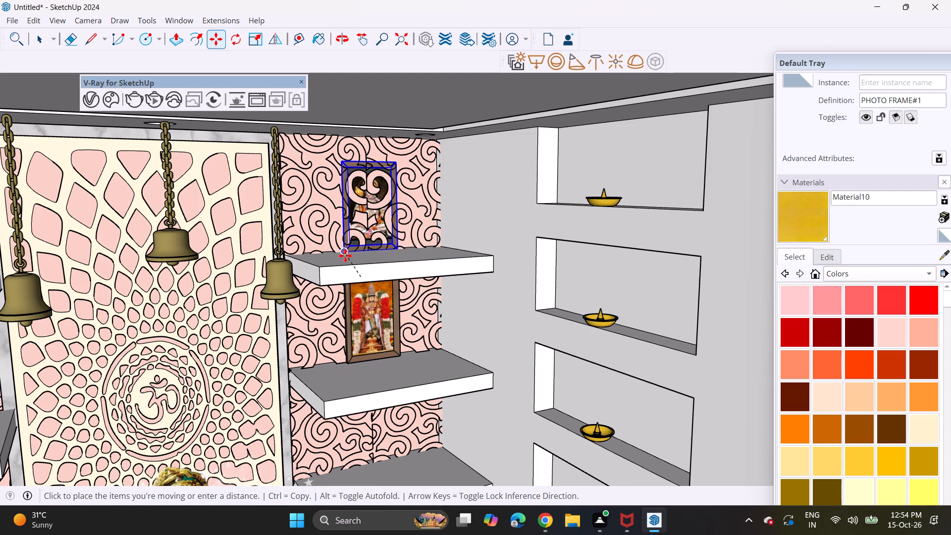
left_click(345, 256)
middle_click_drag(380, 266, 262, 218)
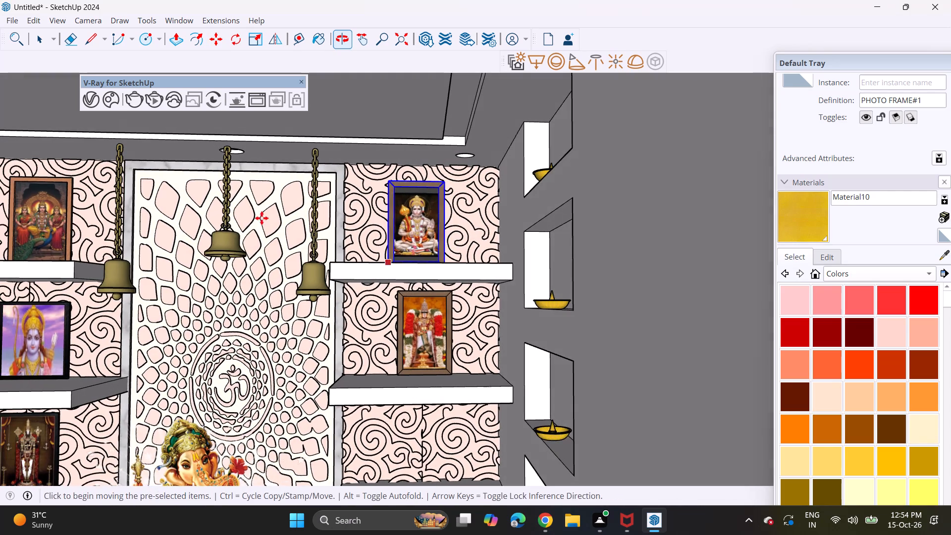
left_click(400, 223)
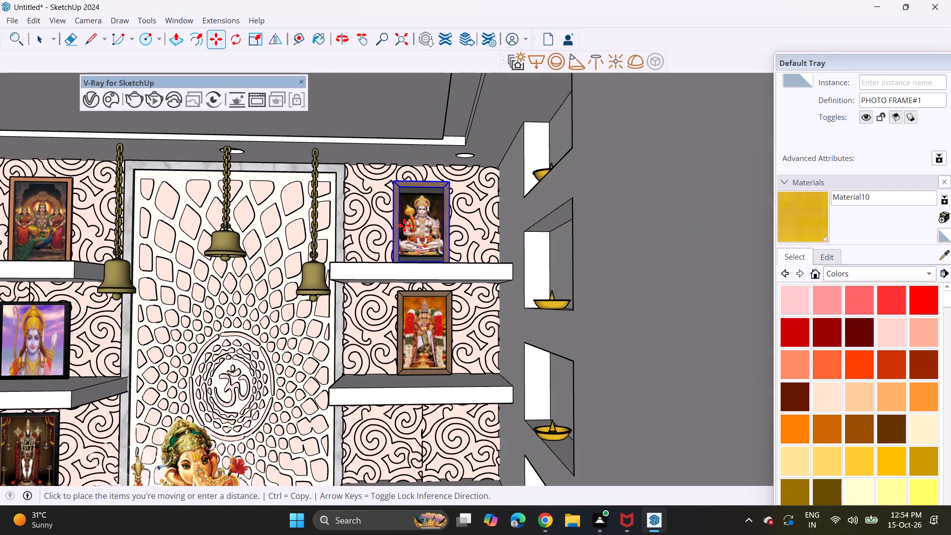
left_click(407, 226)
Move the remaining photo frame from outside the room onto the lowest shelf on the altar's right side.
scroll(341, 278, "down", 10)
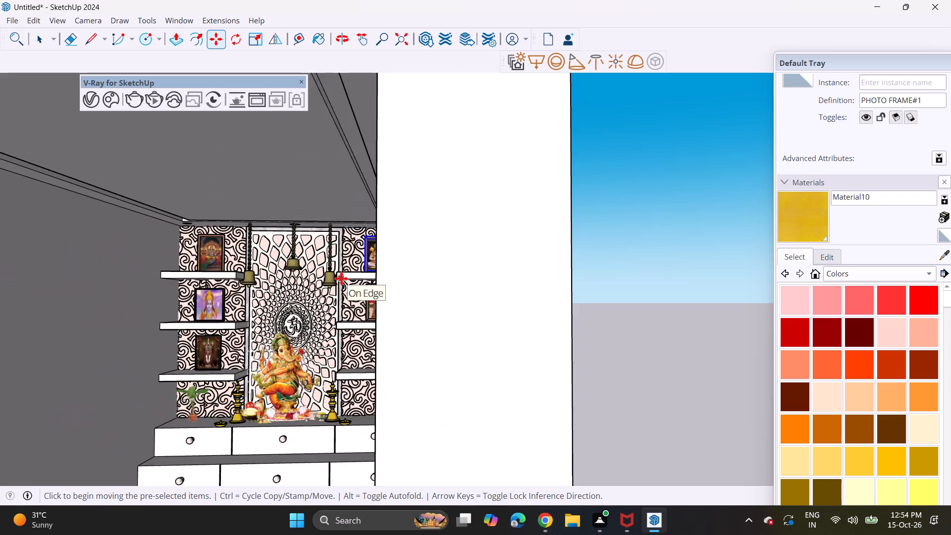
scroll(341, 278, "down", 7)
key("space")
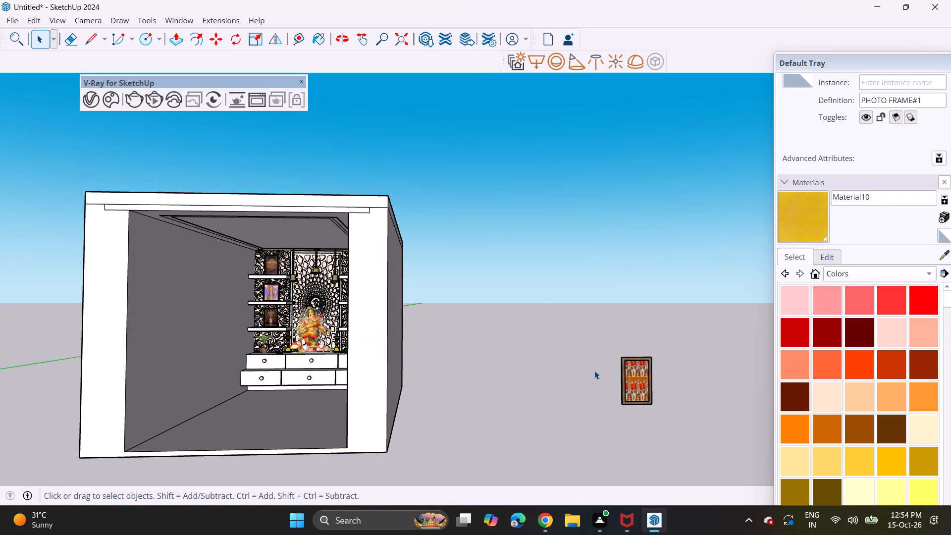
left_click(639, 365)
key("m")
left_click(655, 405)
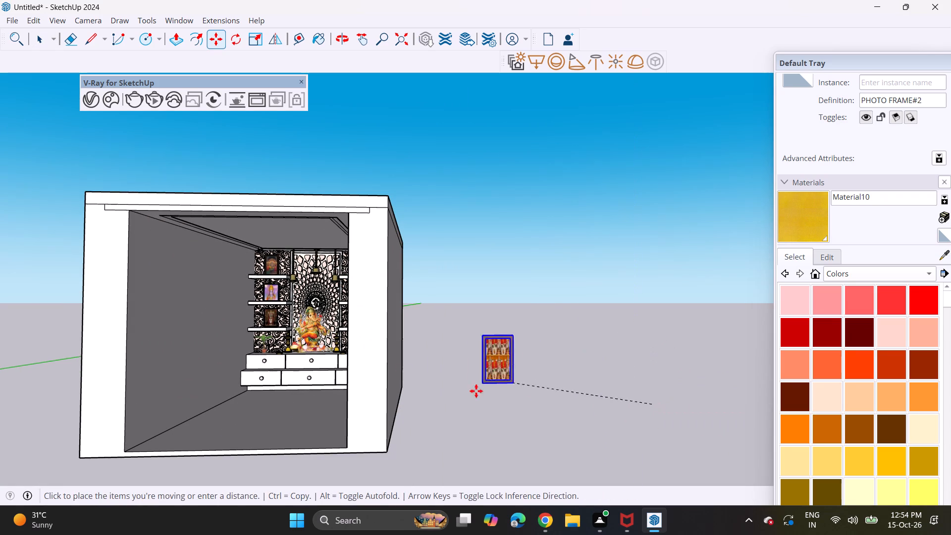
middle_click_drag(338, 326, 454, 357)
scroll(368, 355, "up", 8)
scroll(345, 320, "up", 4)
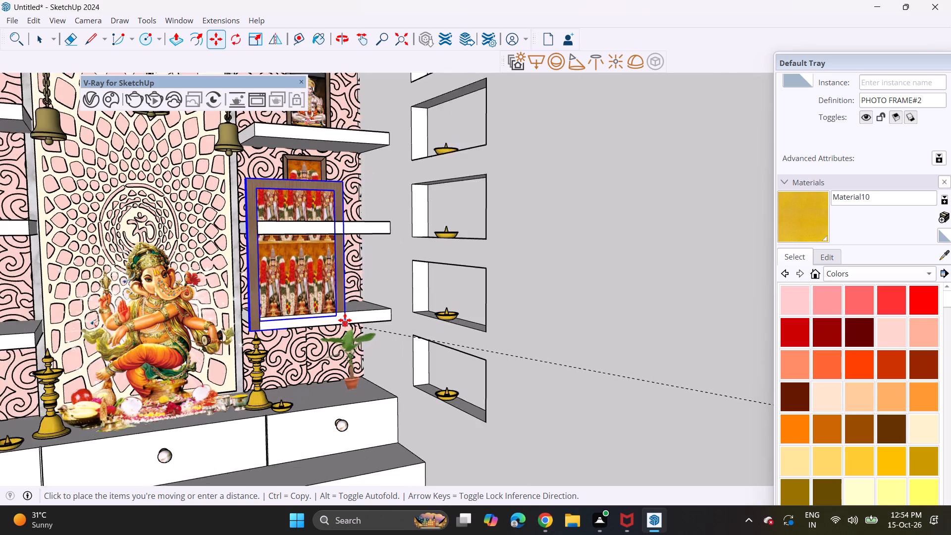
left_click(361, 308)
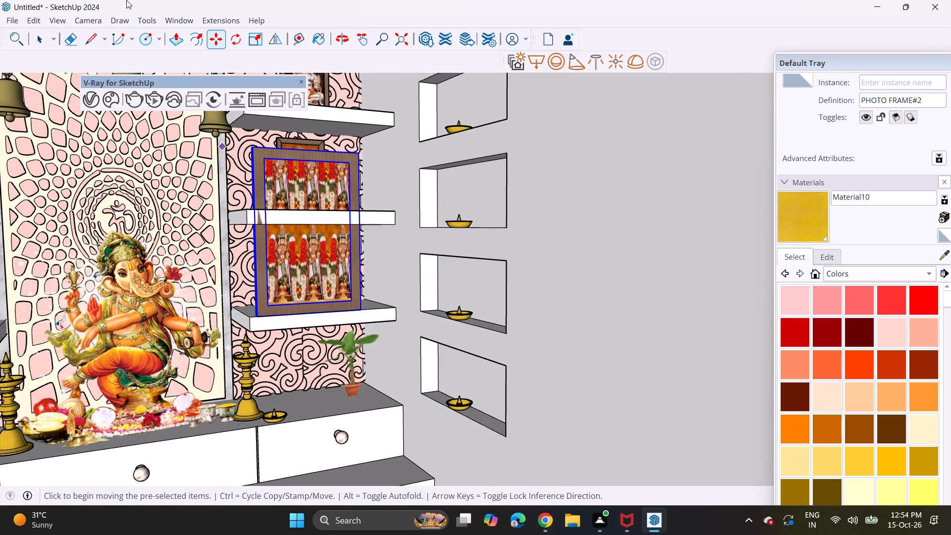
Flip the lowest-shelf frame along the red axis so its baby deity picture faces the room, and scale it down uniformly to fit.
left_click(254, 43)
middle_click_drag(320, 249, 382, 283)
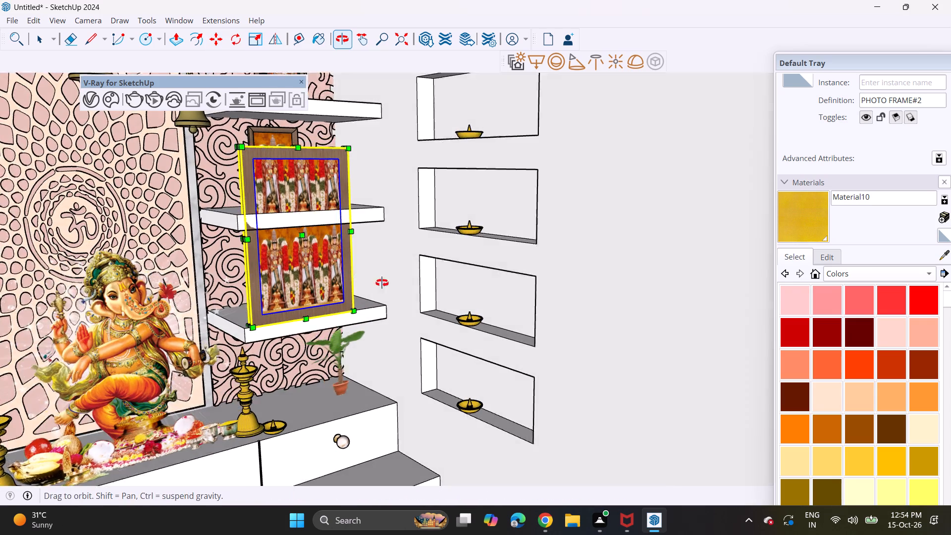
middle_click_drag(382, 283, 396, 289)
left_click(302, 237)
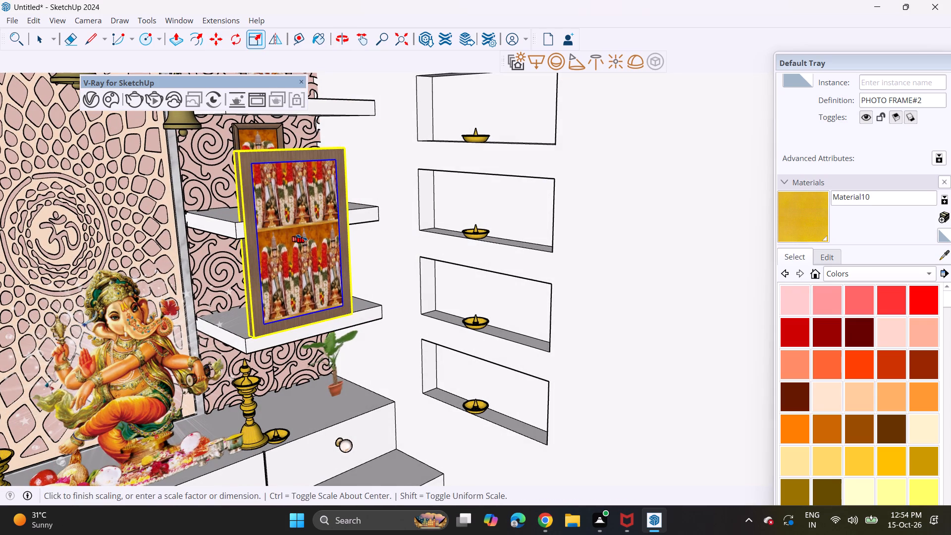
left_click(288, 240)
middle_click_drag(315, 259, 189, 211)
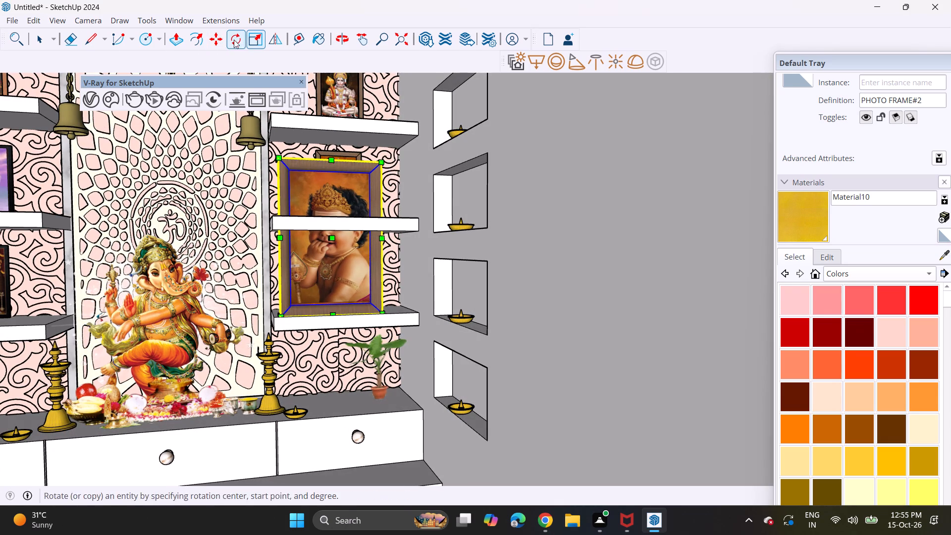
left_click(280, 159)
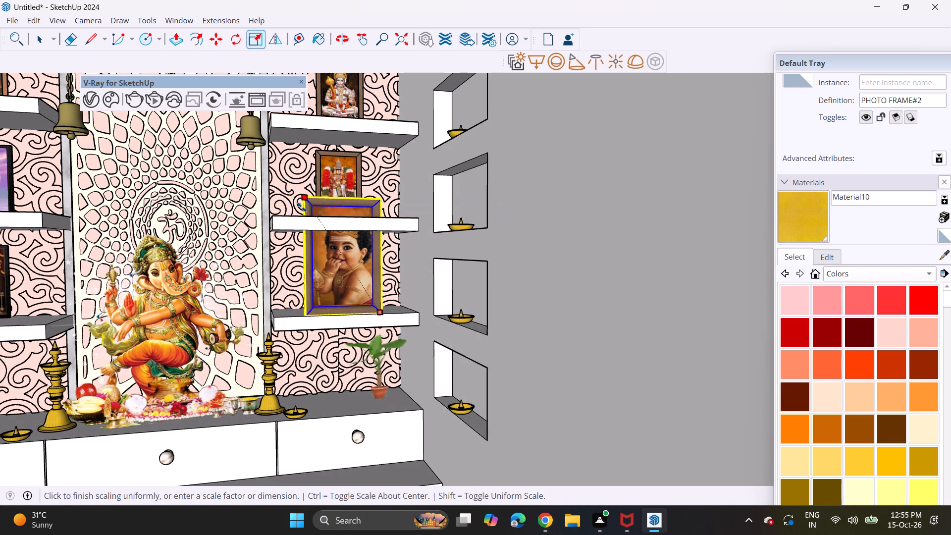
left_click(313, 244)
Move the baby deity frame back toward the patterned wall, rest it on the lowest shelf, and clear the selection.
middle_click_drag(370, 277, 333, 284)
left_click(216, 40)
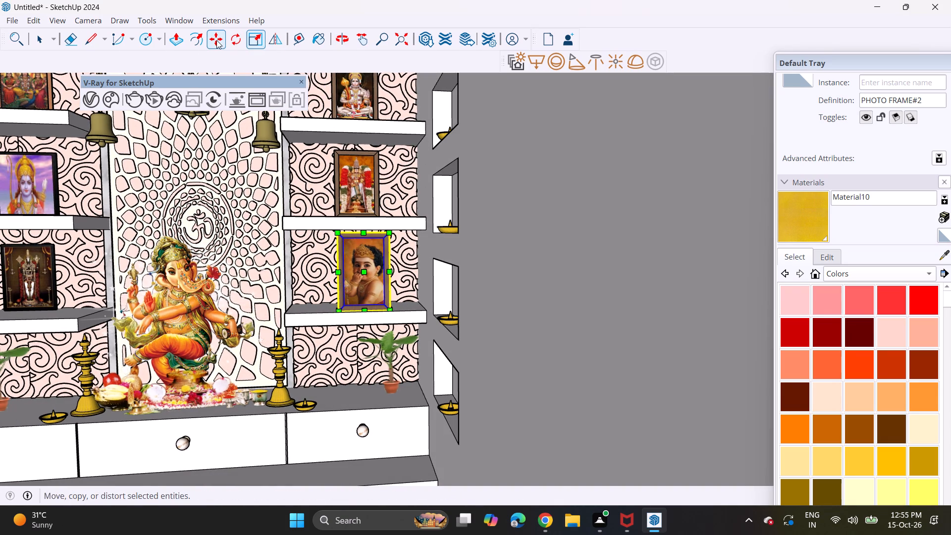
left_click(369, 282)
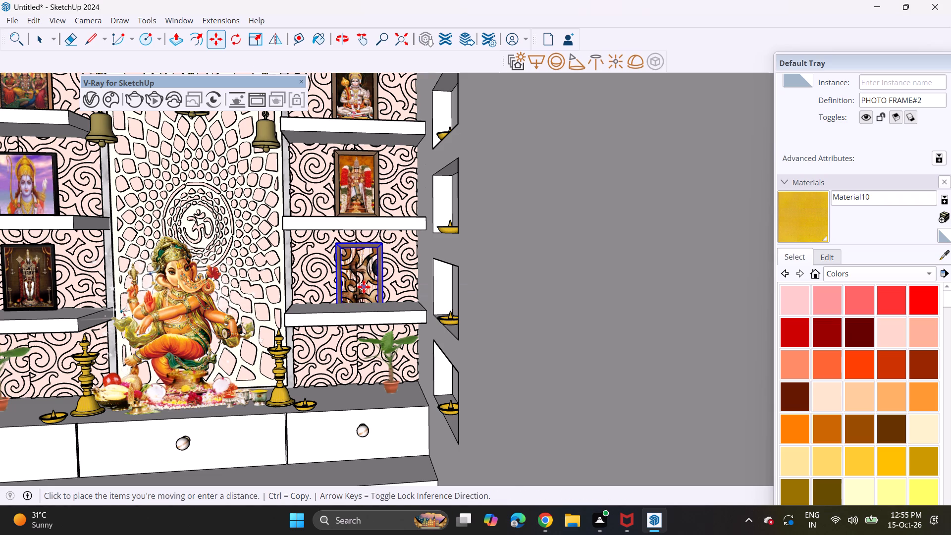
left_click(364, 278)
scroll(355, 296, "up", 3)
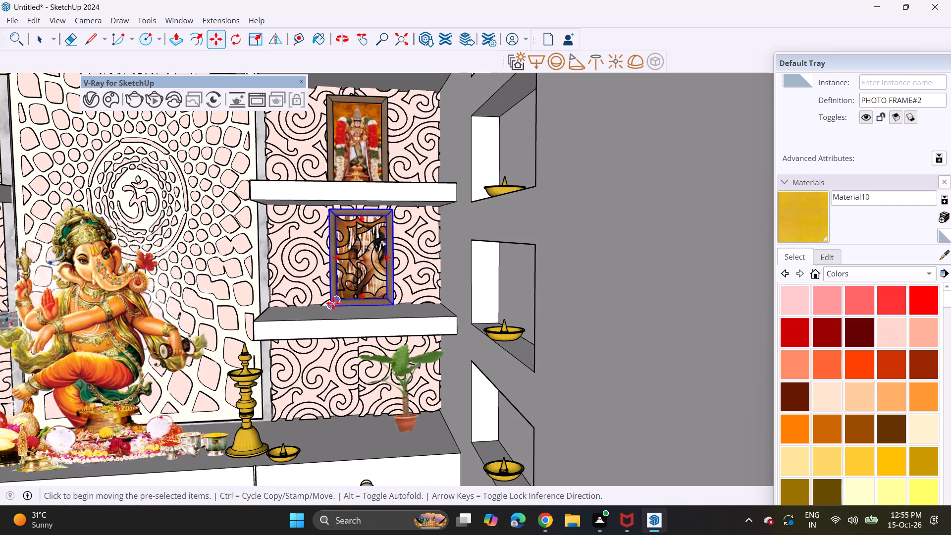
left_click(331, 305)
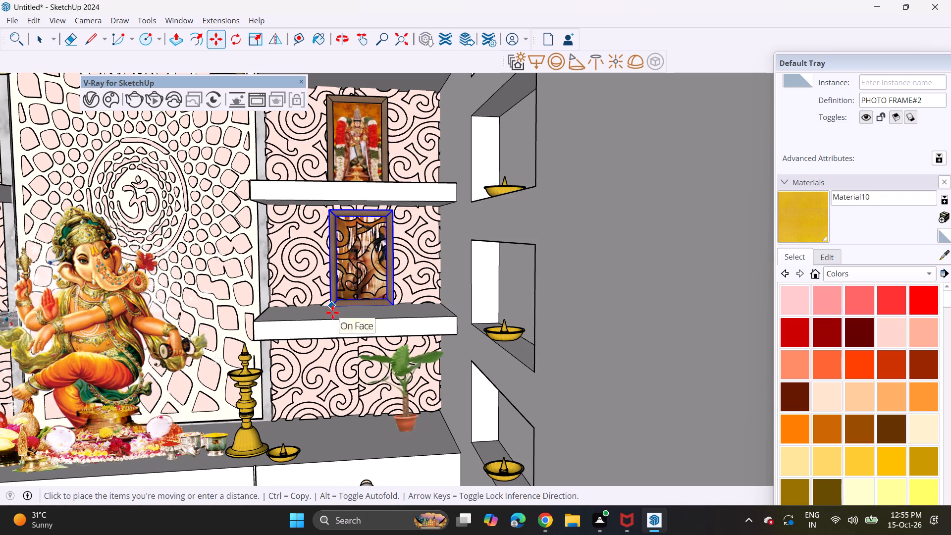
left_click(333, 315)
scroll(347, 265, "down", 9)
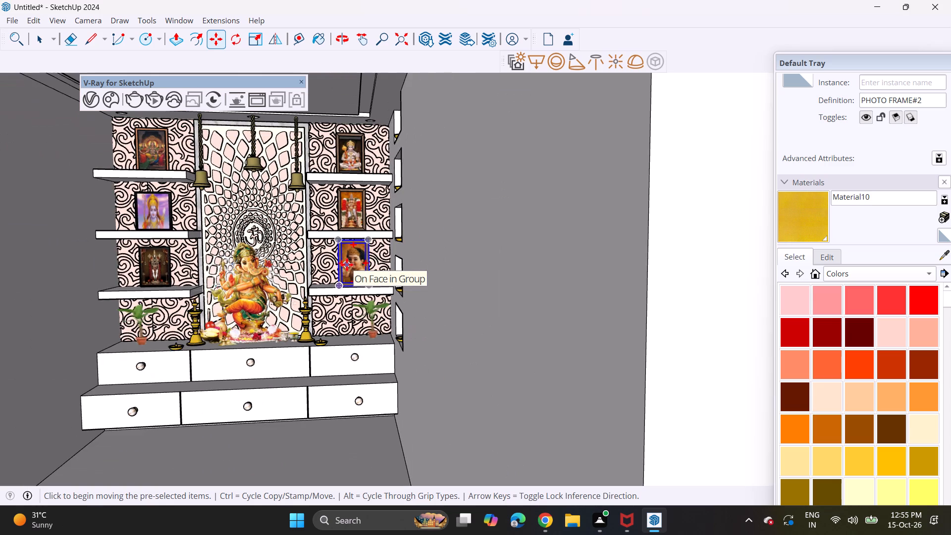
scroll(347, 265, "down", 6)
key("space")
left_click(527, 301)
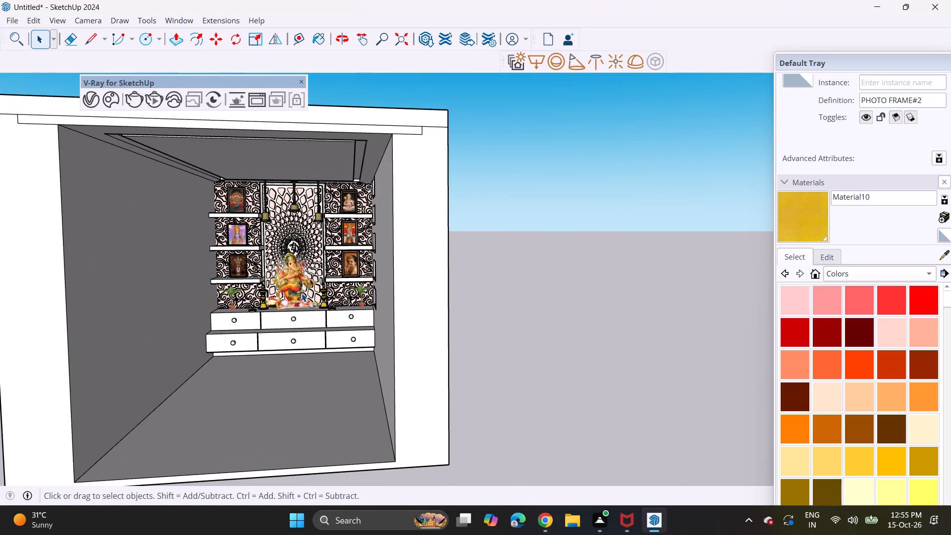
Nudge the baby deity frame slightly farther back on the lowest shelf, in line with the frames above.
scroll(321, 282, "up", 4)
middle_click_drag(309, 277, 380, 287, "shift")
middle_click_drag(391, 296, 366, 290)
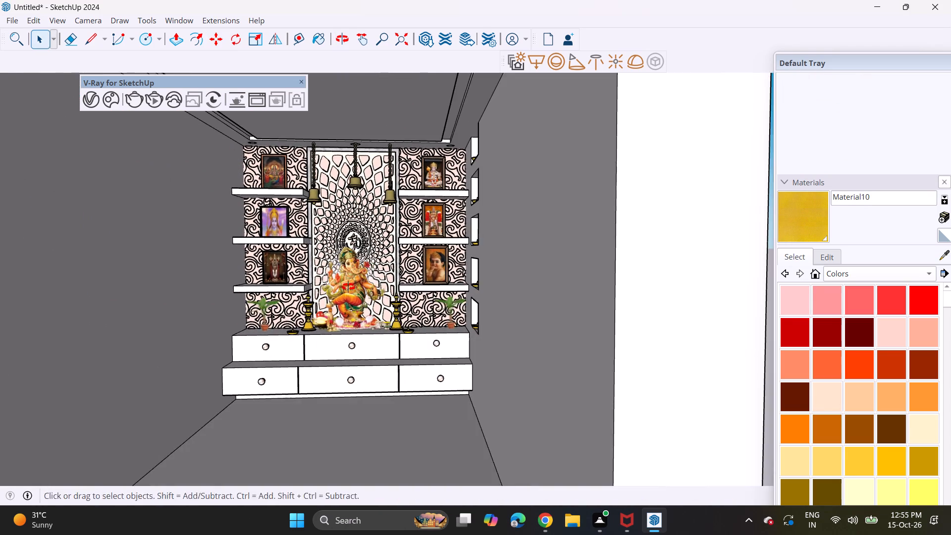
scroll(408, 257, "up", 2)
middle_click(408, 257)
scroll(408, 257, "up", 2)
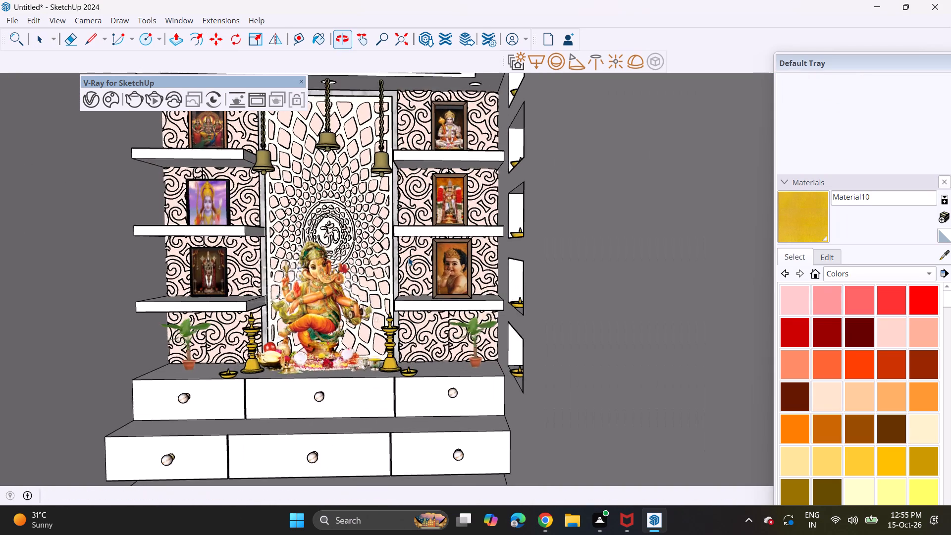
scroll(435, 255, "up", 3)
middle_click_drag(459, 273, 492, 313)
left_click(441, 289)
scroll(441, 288, "up", 2)
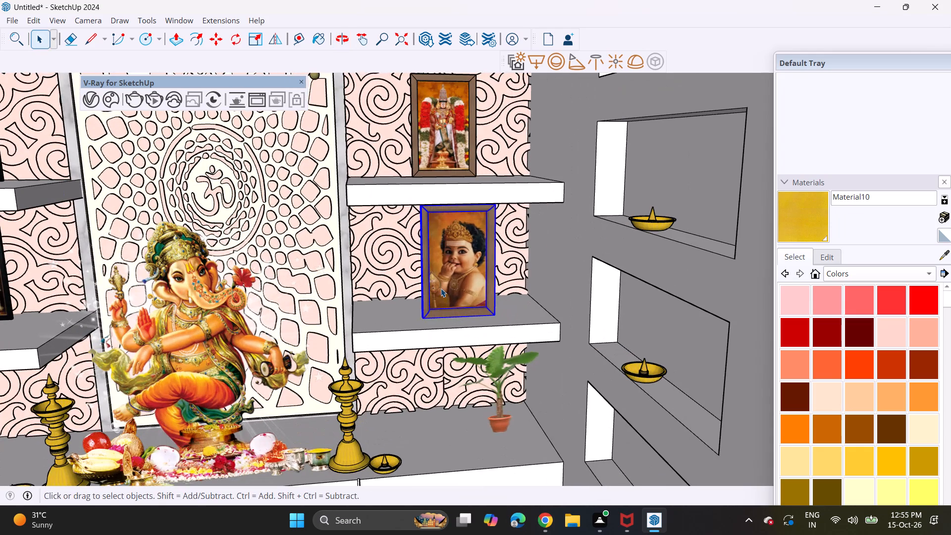
scroll(441, 288, "up", 1)
key("m")
left_click(424, 323)
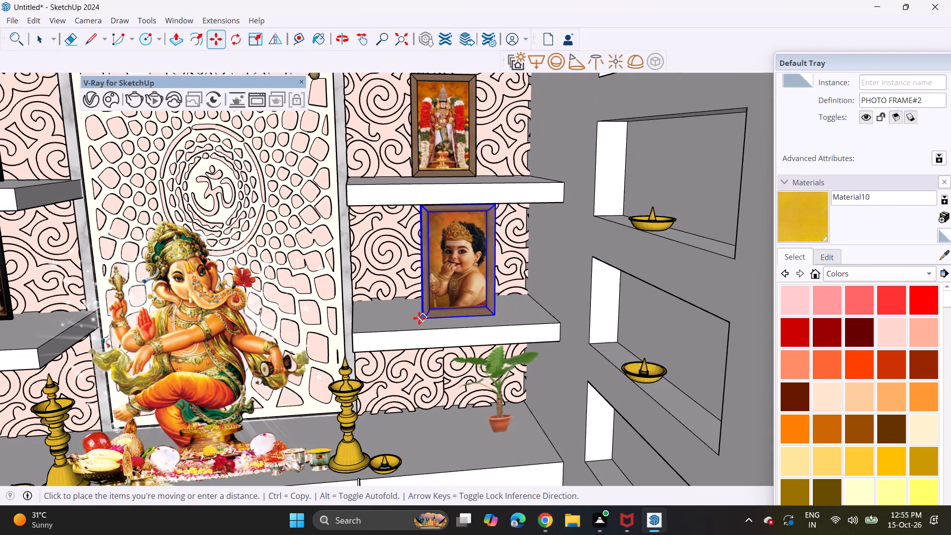
left_click(415, 303)
Examine the altar from the front to check how the six photo frames sit on the shelves.
middle_click_drag(473, 303, 456, 270)
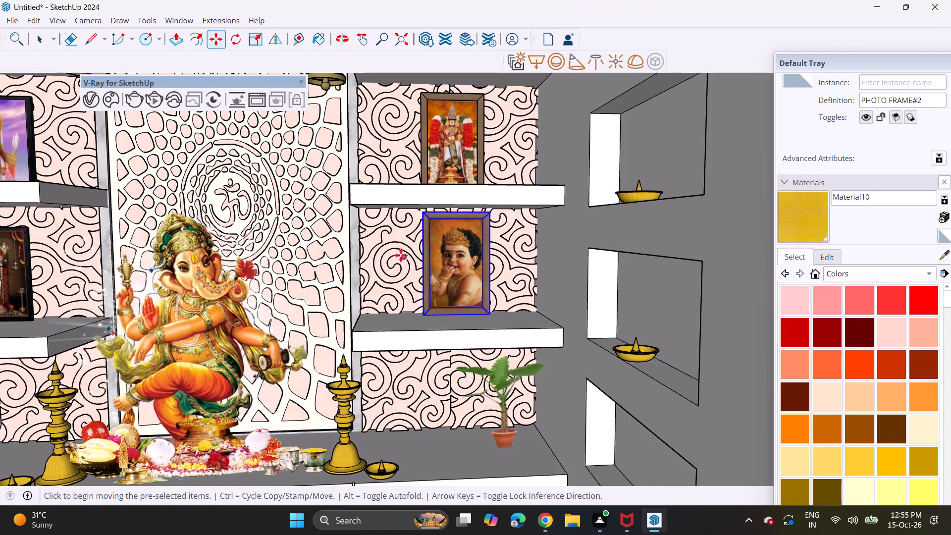
scroll(400, 254, "down", 12)
middle_click_drag(385, 254, 466, 260, "shift")
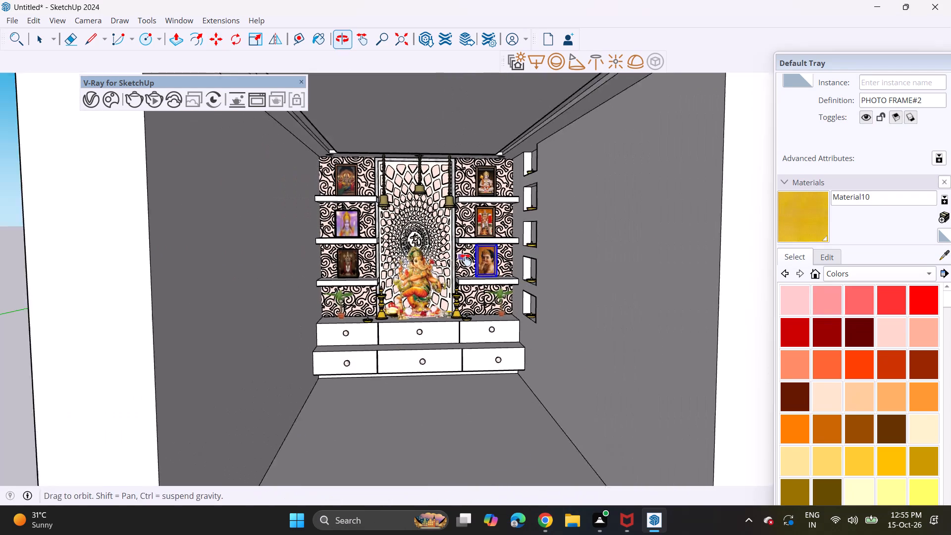
middle_click_drag(466, 260, 481, 264, "shift")
middle_click_drag(482, 264, 464, 262)
middle_click_drag(442, 254, 454, 265, "shift")
scroll(470, 269, "up", 1)
middle_click(443, 256)
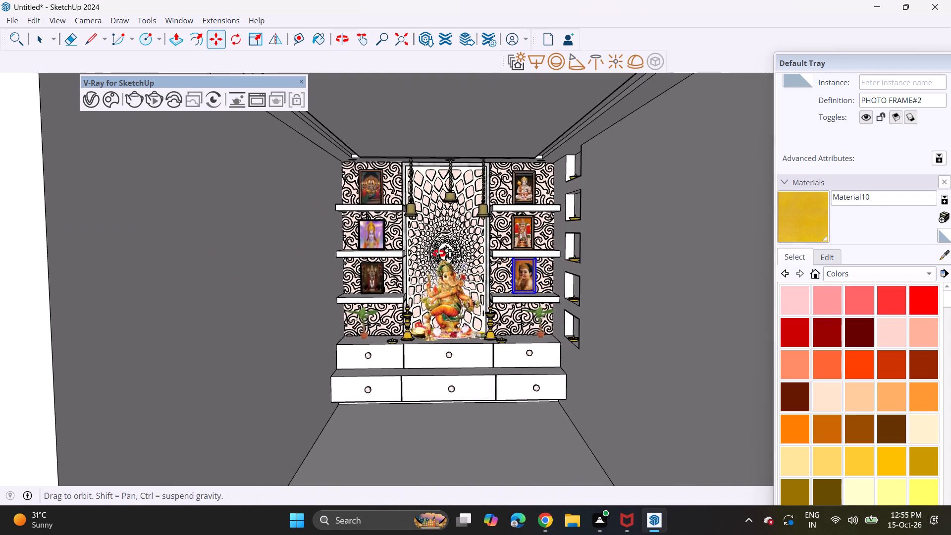
scroll(439, 254, "up", 2)
middle_click_drag(434, 243, 474, 252)
middle_click_drag(451, 248, 438, 212)
middle_click_drag(420, 219, 418, 236)
middle_click_drag(417, 240, 464, 241, "shift")
middle_click_drag(460, 243, 449, 245)
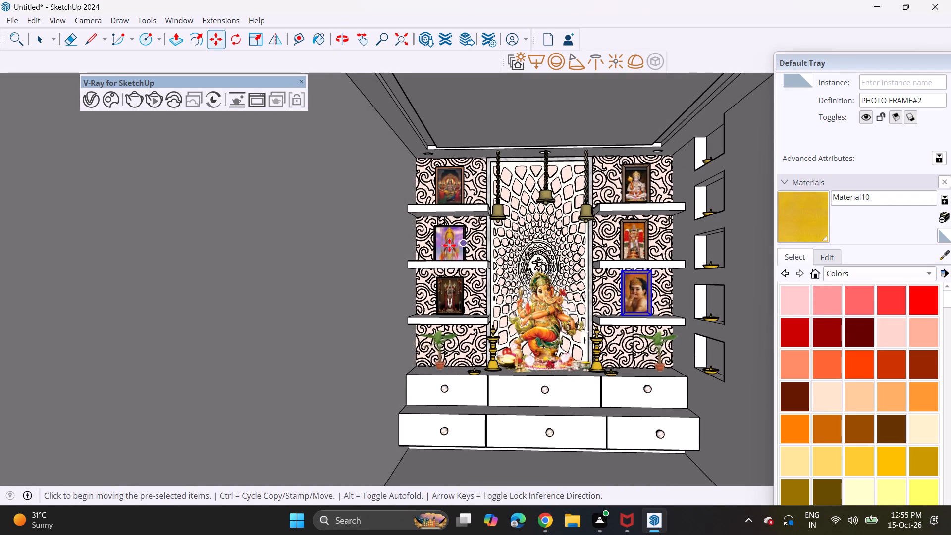
middle_click_drag(468, 249, 434, 234, "shift")
middle_click(421, 237, "shift")
middle_click_drag(456, 248, 429, 243)
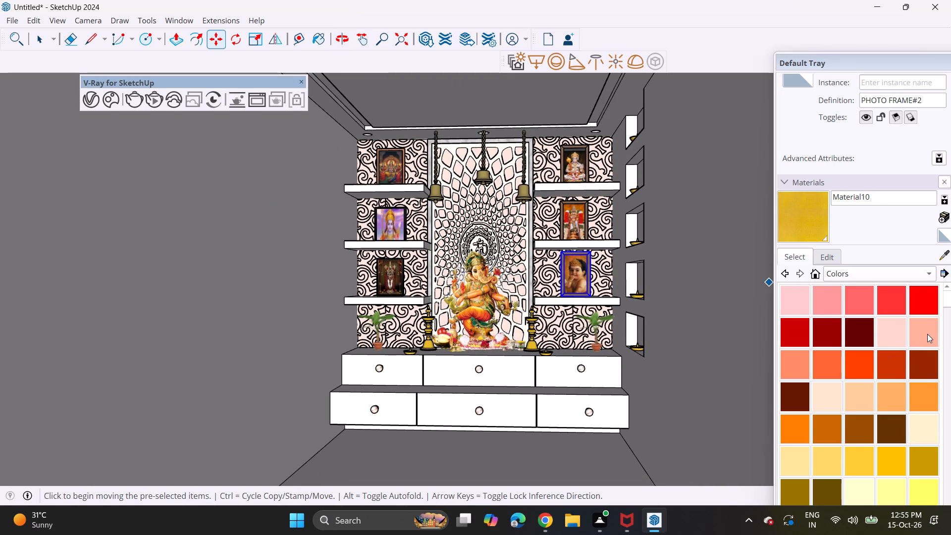
Paint the six drawer fronts, the base strip below them and the altar's countertop with Color C01.
left_click(827, 395)
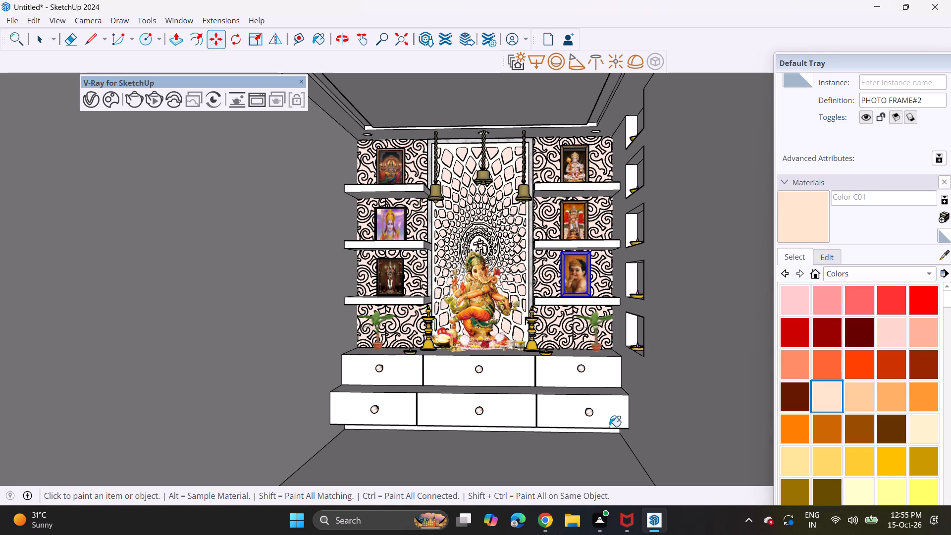
left_click(561, 361)
left_click(499, 371)
left_click(396, 362)
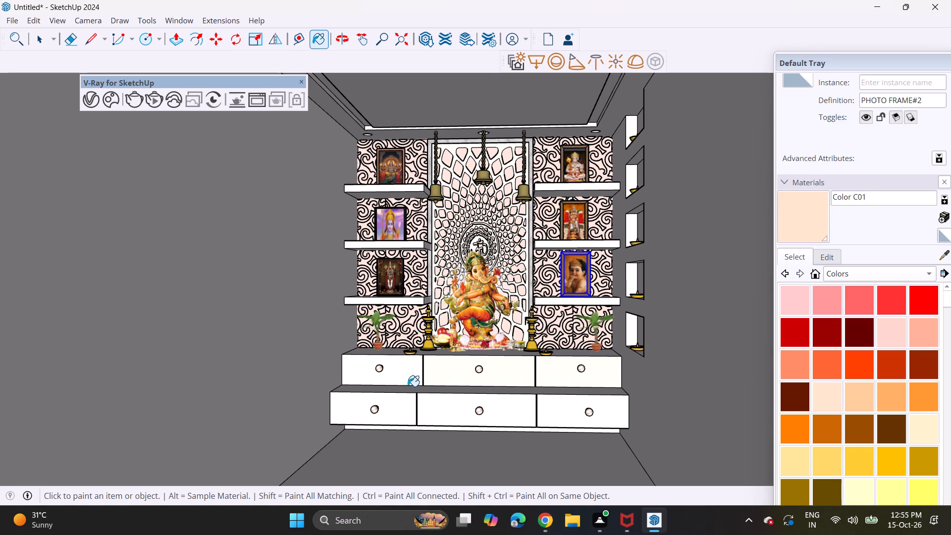
left_click(398, 421)
left_click(425, 407)
left_click(574, 410)
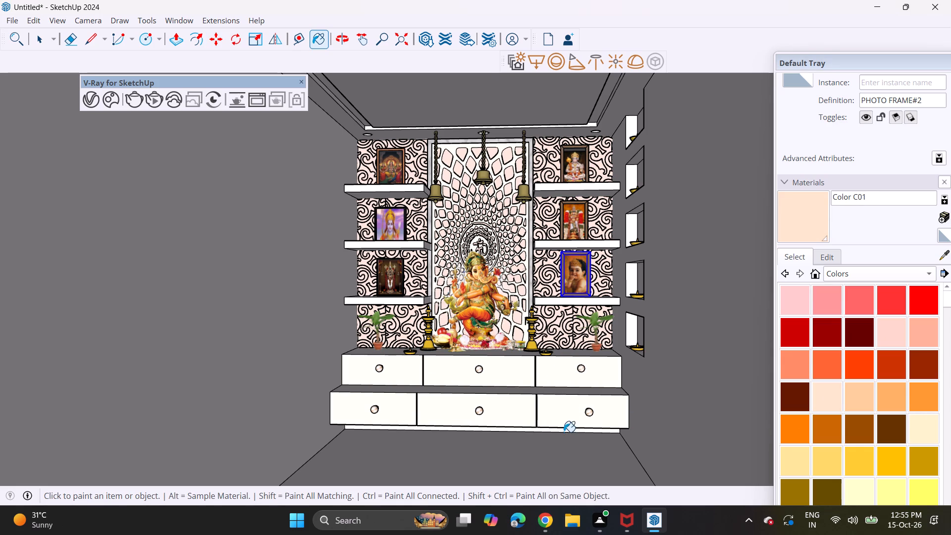
left_click(564, 430)
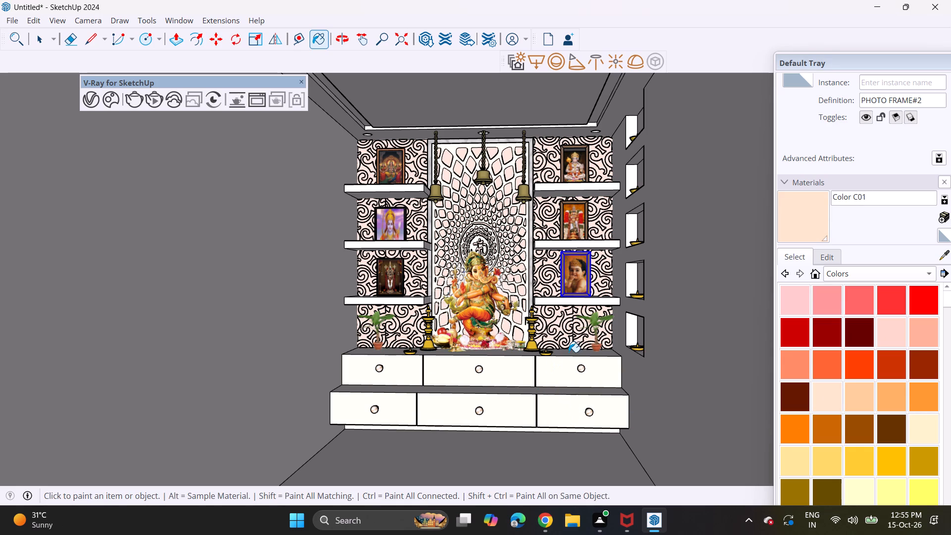
left_click(569, 352)
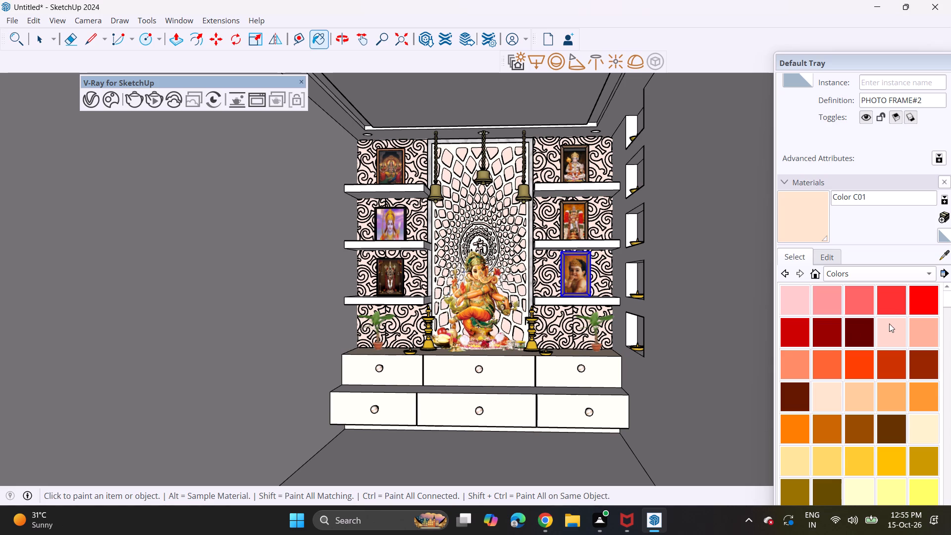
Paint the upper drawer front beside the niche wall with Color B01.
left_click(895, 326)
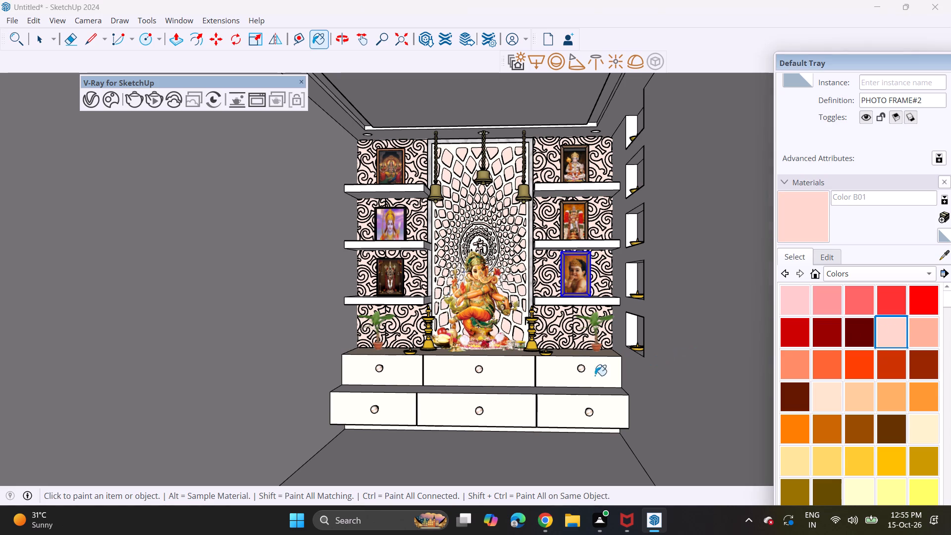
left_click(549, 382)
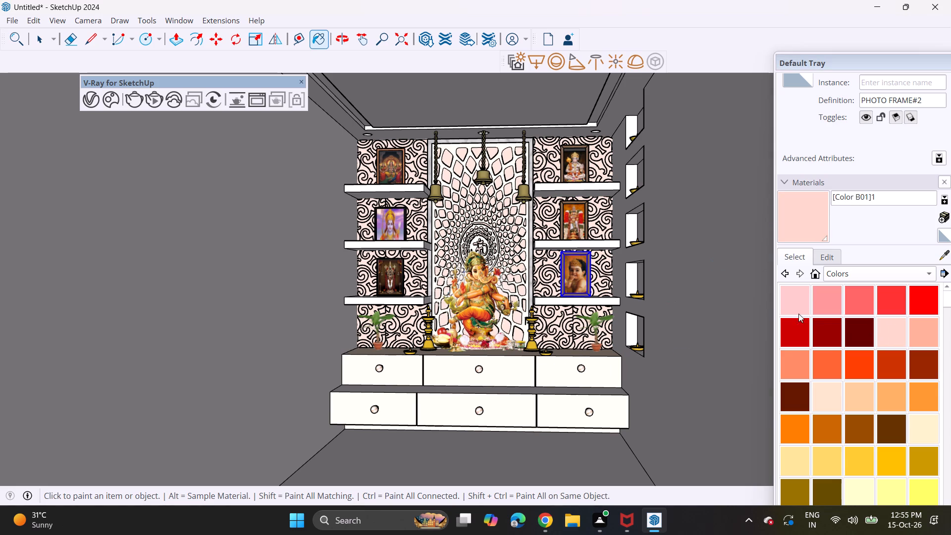
Paint all six drawer fronts of the altar unit with Color A01.
left_click(793, 303)
left_click(575, 375)
left_click(507, 373)
left_click(403, 367)
left_click(396, 407)
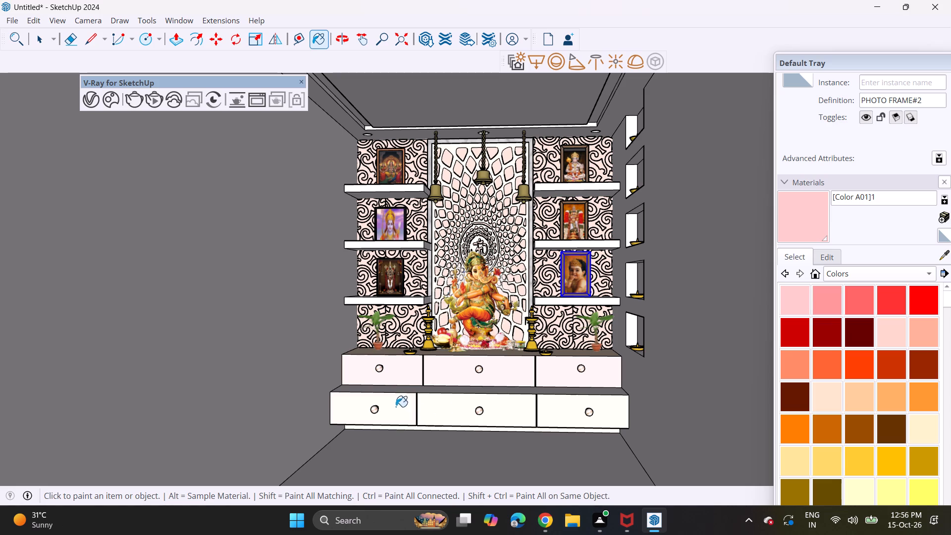
left_click_drag(441, 412, 447, 412)
left_click(557, 408)
Edit the Color A01 material's brightness to make the drawer fronts a slightly deeper pink.
left_click(830, 251)
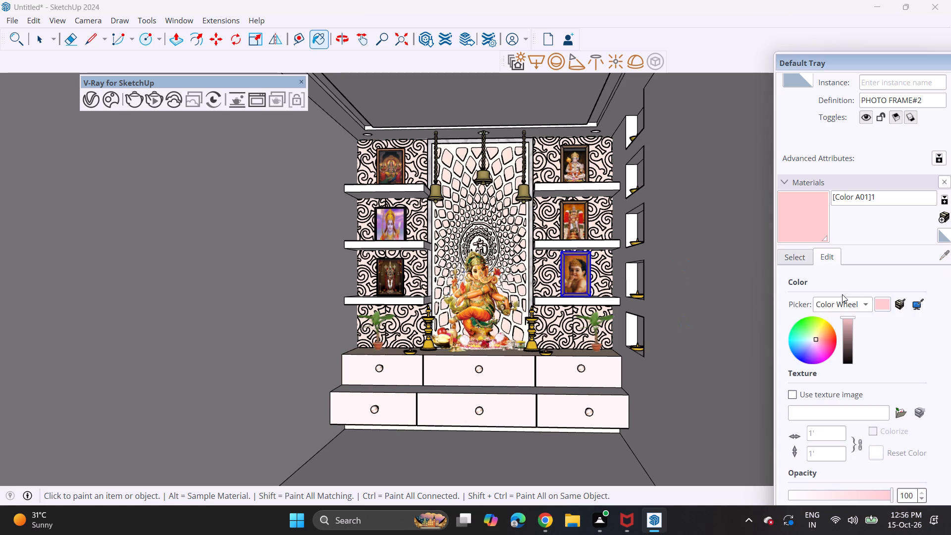
left_click(847, 324)
left_click(845, 321)
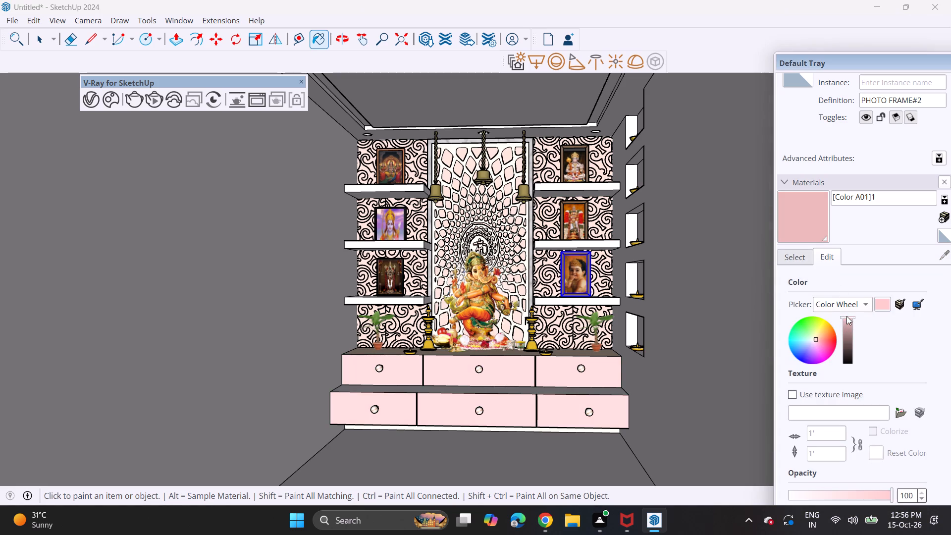
left_click(846, 316)
left_click(849, 317)
left_click(849, 320)
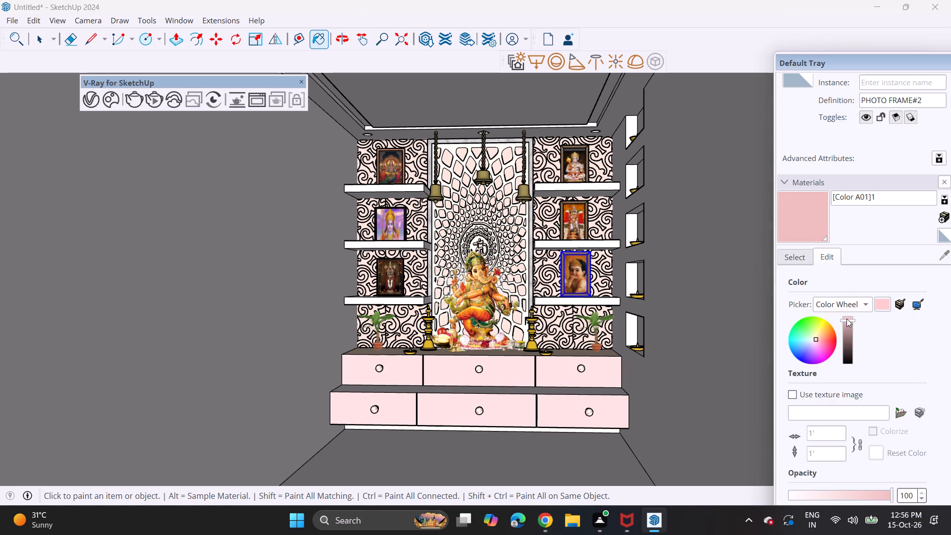
left_click(848, 316)
left_click(850, 320)
scroll(850, 318, "up", 3)
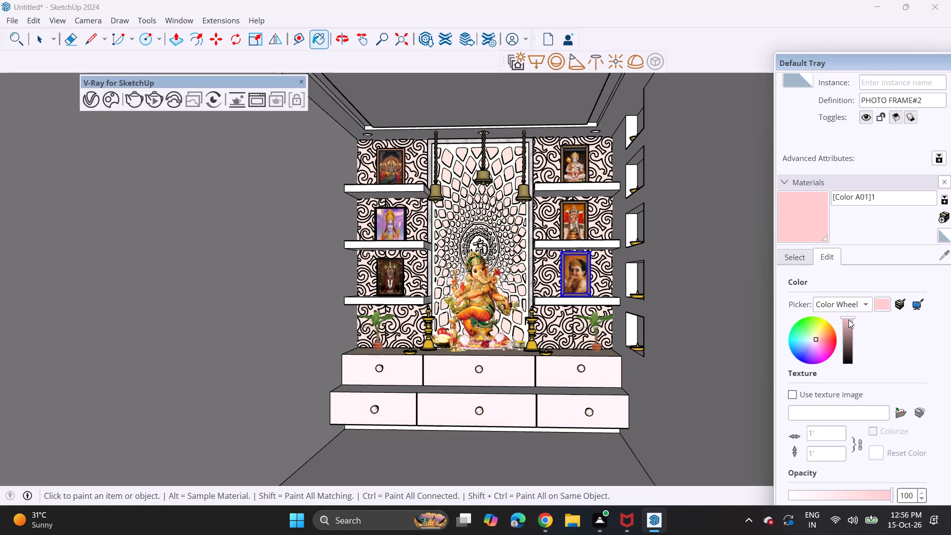
left_click(847, 320)
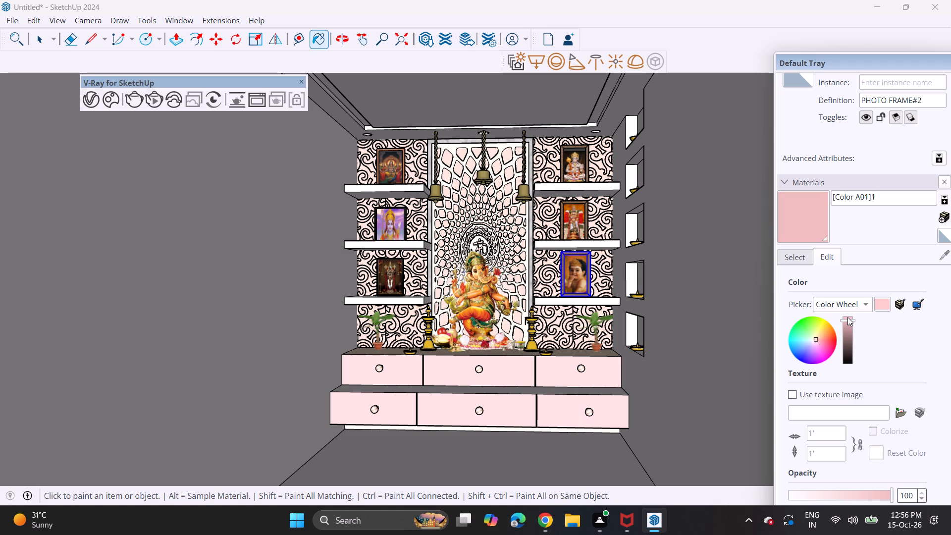
left_click(847, 317)
left_click(847, 317)
Paint the base strip below the drawers with the adjusted Color A01.
middle_click_drag(574, 469, 567, 437)
left_click(567, 426)
middle_click_drag(565, 399, 568, 400)
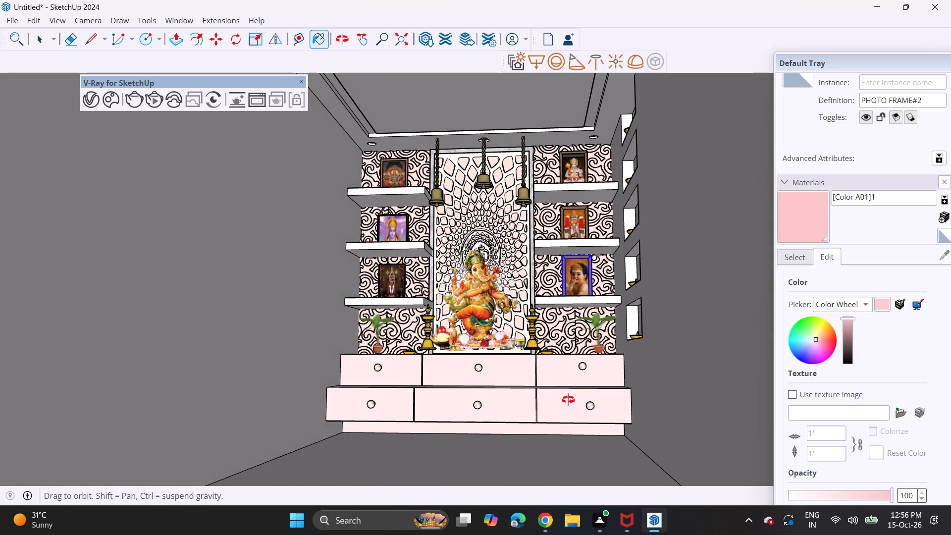
middle_click_drag(568, 400, 581, 430)
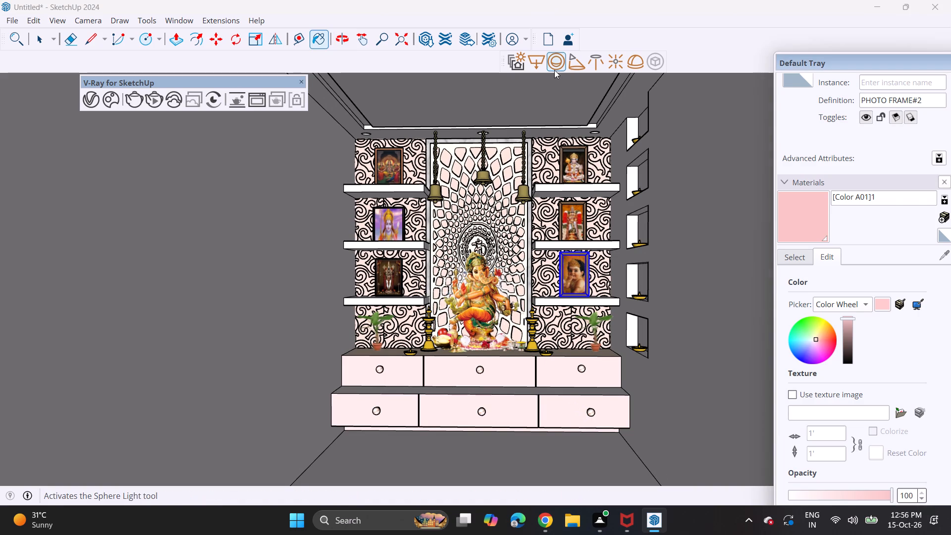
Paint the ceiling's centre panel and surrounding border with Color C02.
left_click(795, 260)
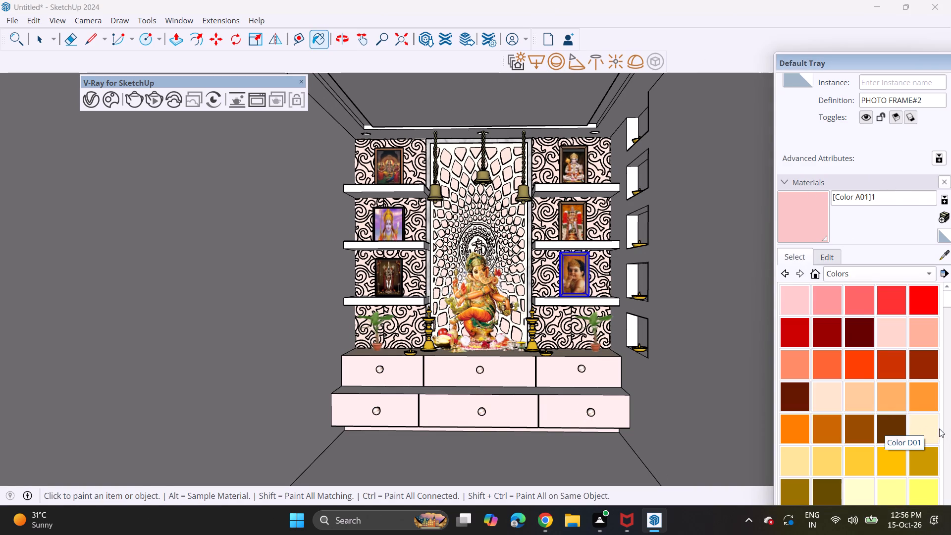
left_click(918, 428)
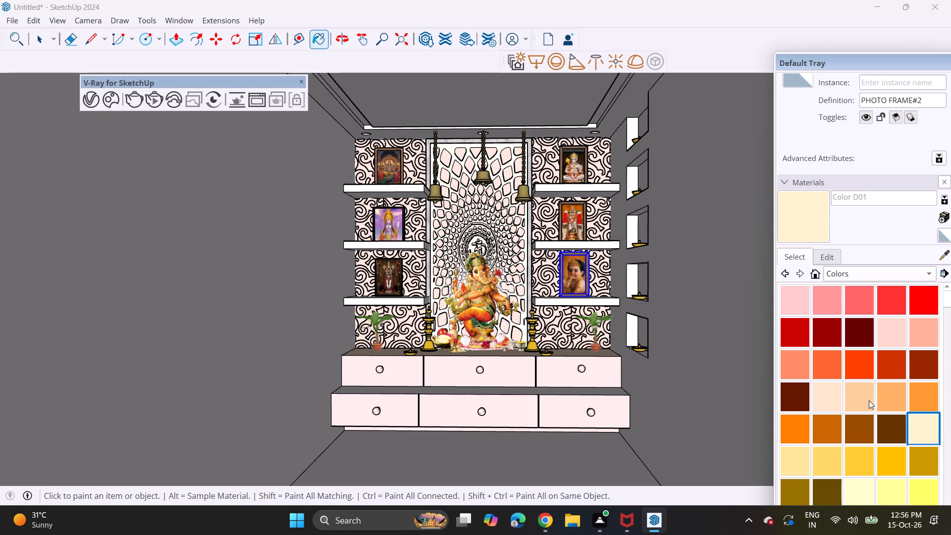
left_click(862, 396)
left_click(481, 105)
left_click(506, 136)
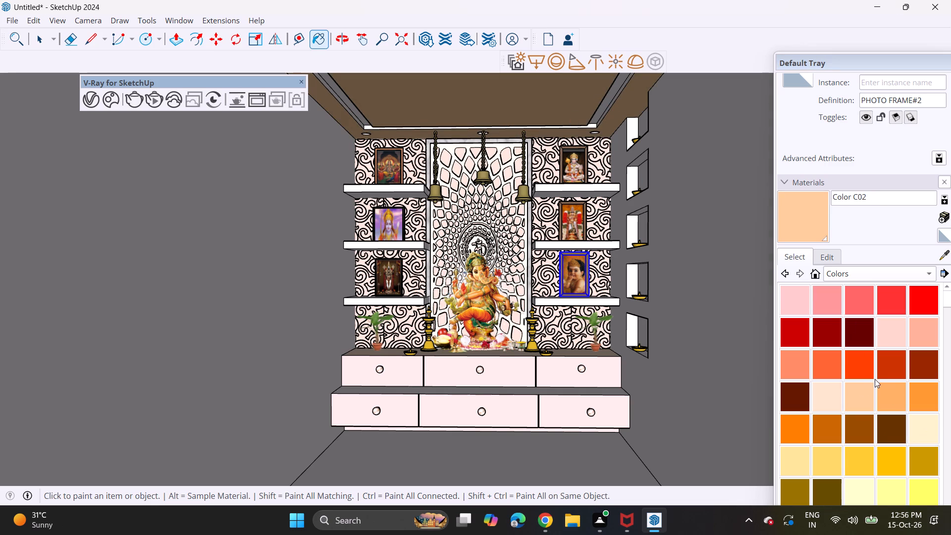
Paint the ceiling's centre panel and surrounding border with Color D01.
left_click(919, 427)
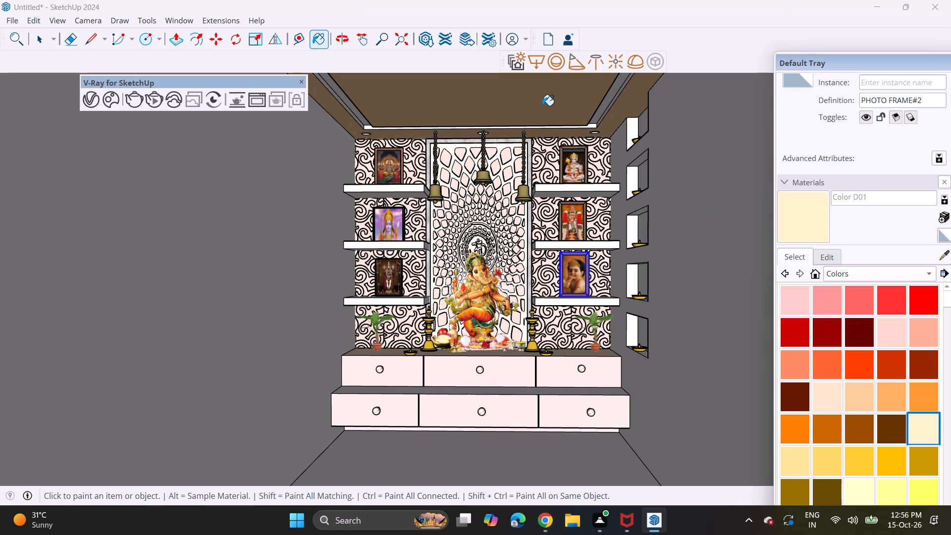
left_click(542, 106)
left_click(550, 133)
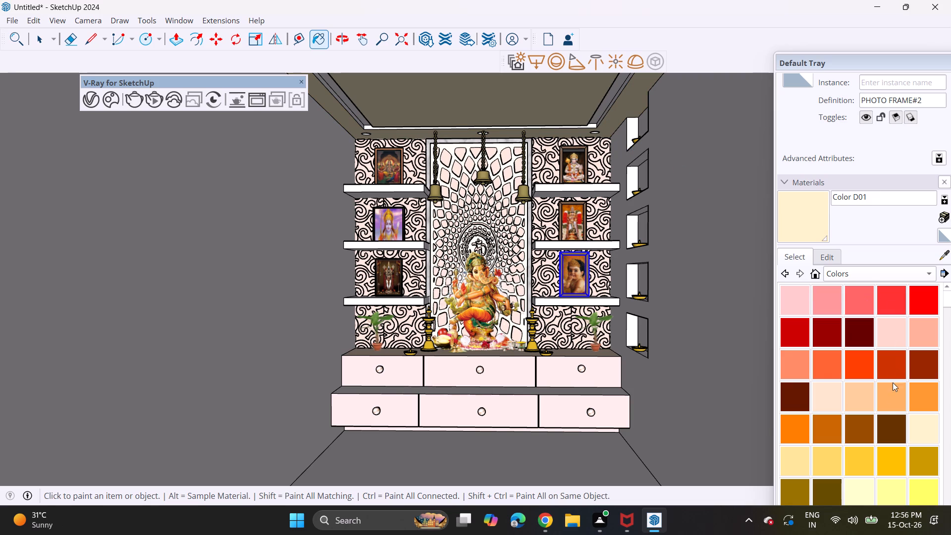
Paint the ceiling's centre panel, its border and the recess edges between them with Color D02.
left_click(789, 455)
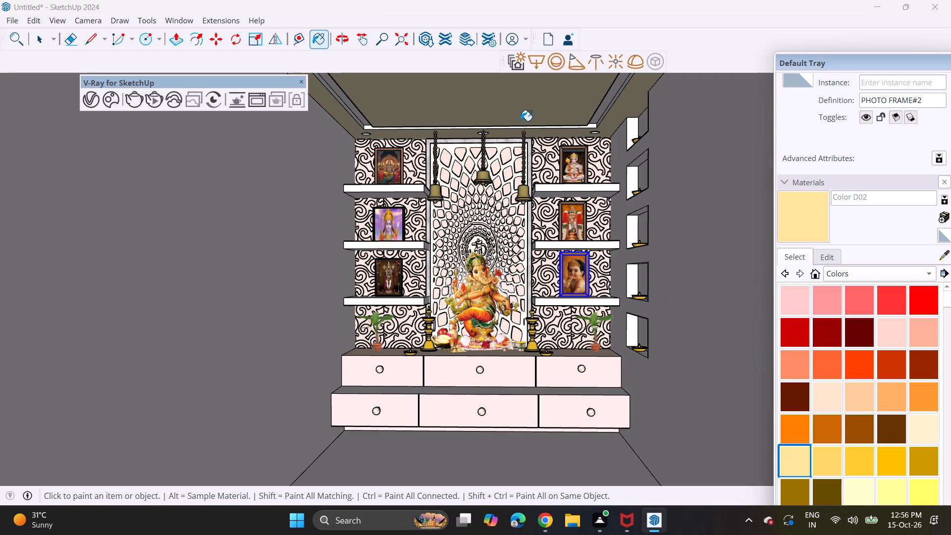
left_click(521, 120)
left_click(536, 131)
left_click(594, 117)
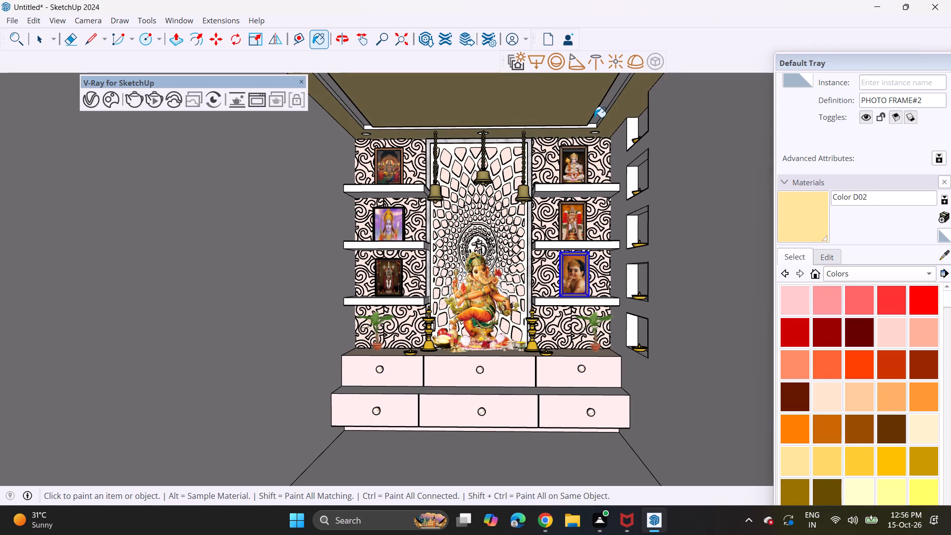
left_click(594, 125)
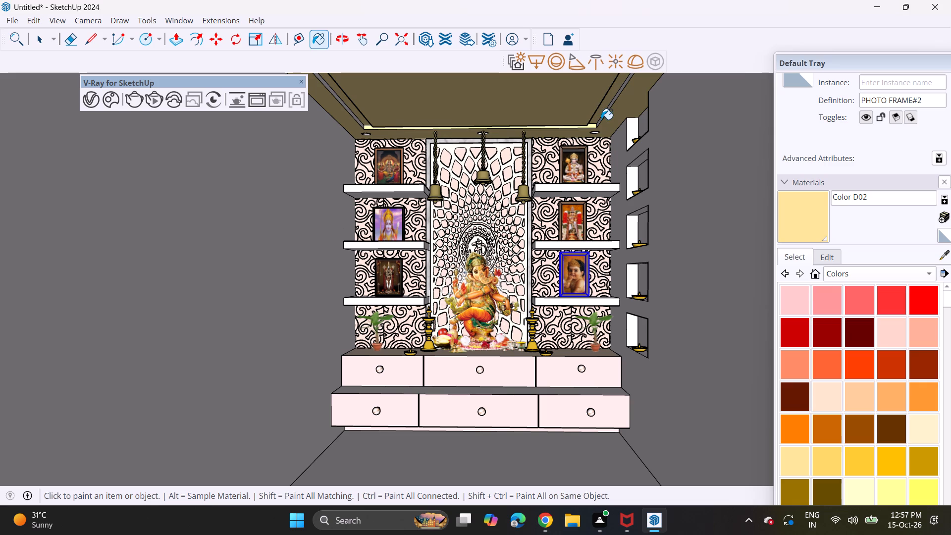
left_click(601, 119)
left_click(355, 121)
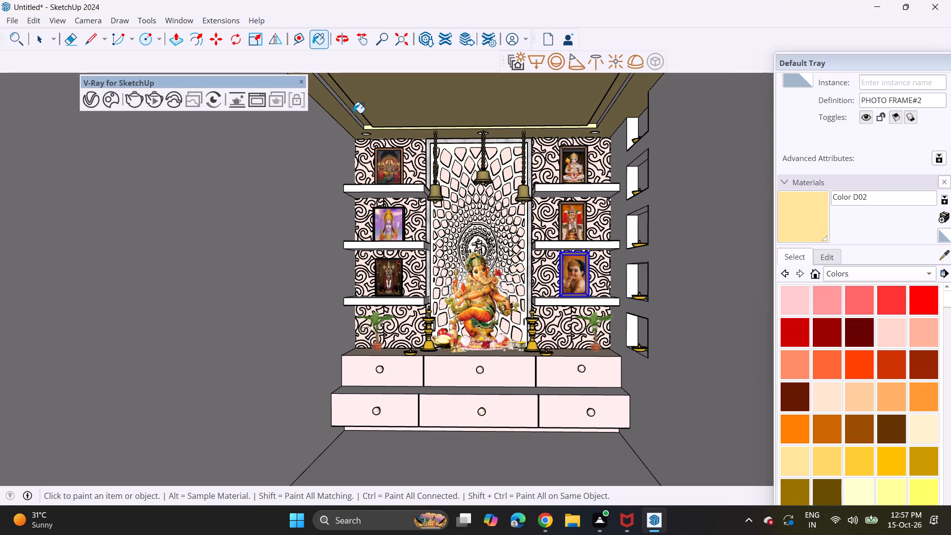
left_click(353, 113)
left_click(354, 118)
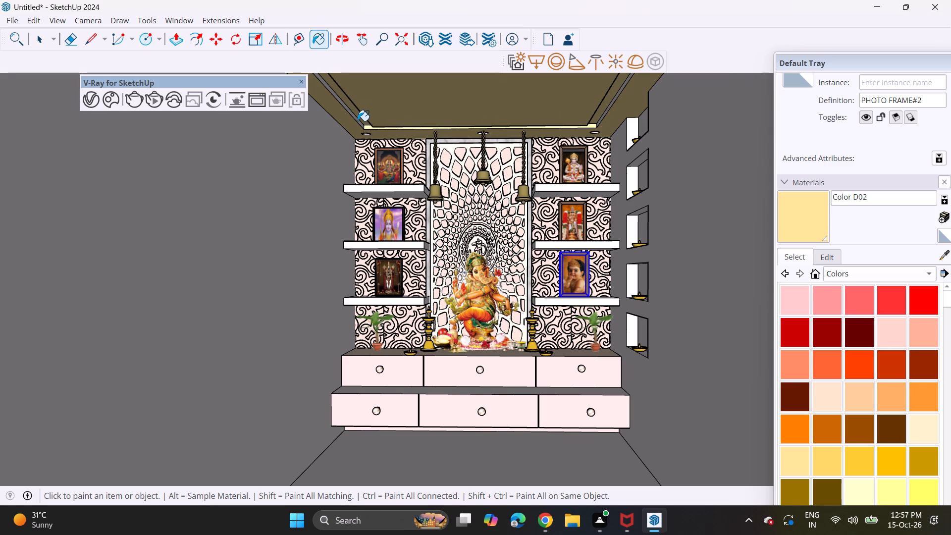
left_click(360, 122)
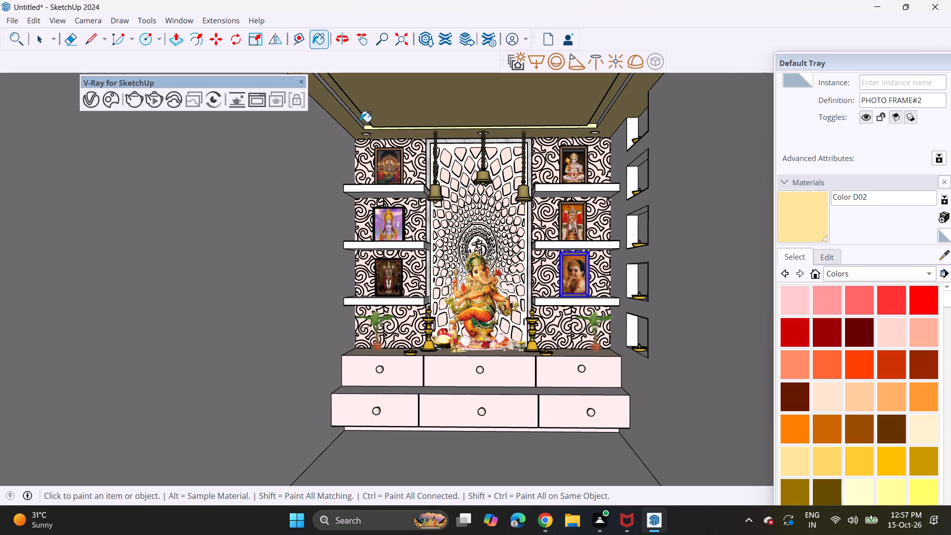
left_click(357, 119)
Sample the pink Color A01 from a drawer front and paint the ceiling panel, its border and the recess edges with it.
left_click(940, 253)
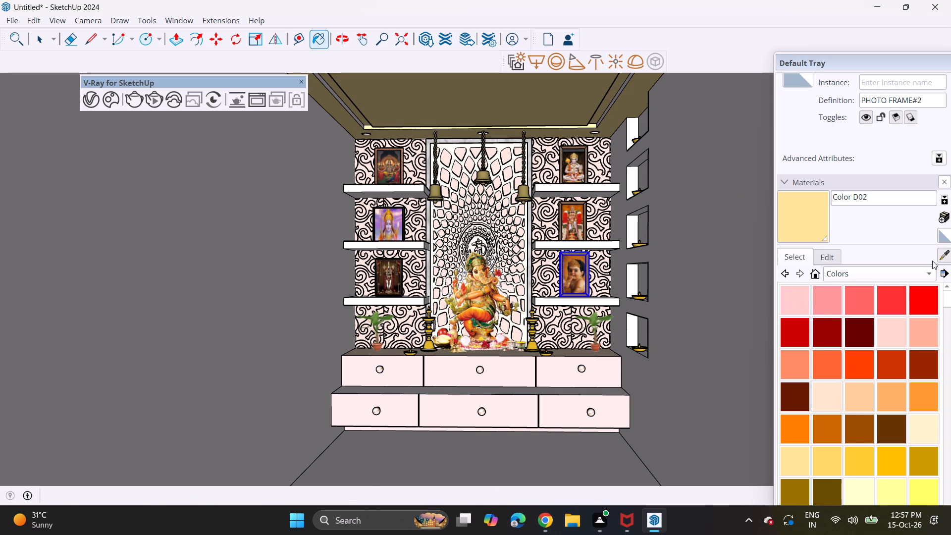
left_click(526, 377)
left_click(619, 97)
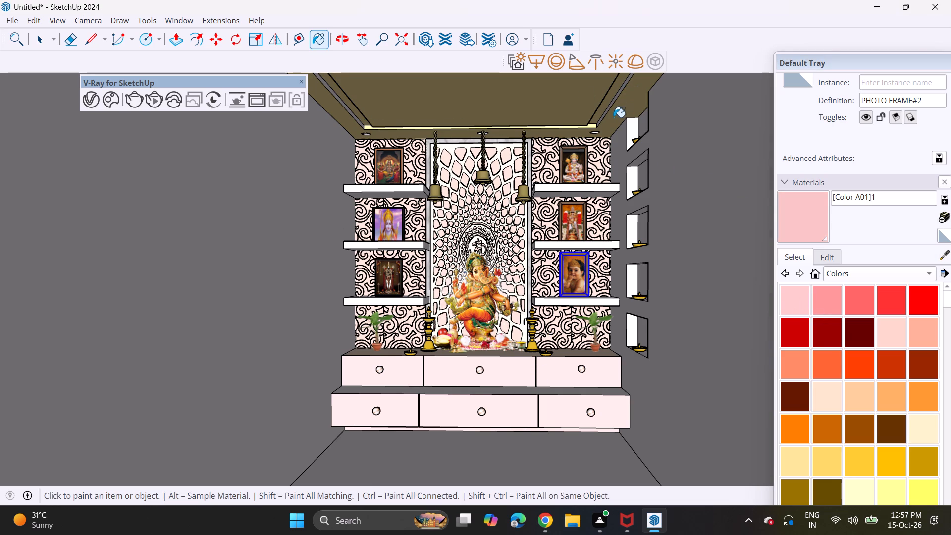
left_click(614, 113)
left_click(608, 105)
left_click(587, 107)
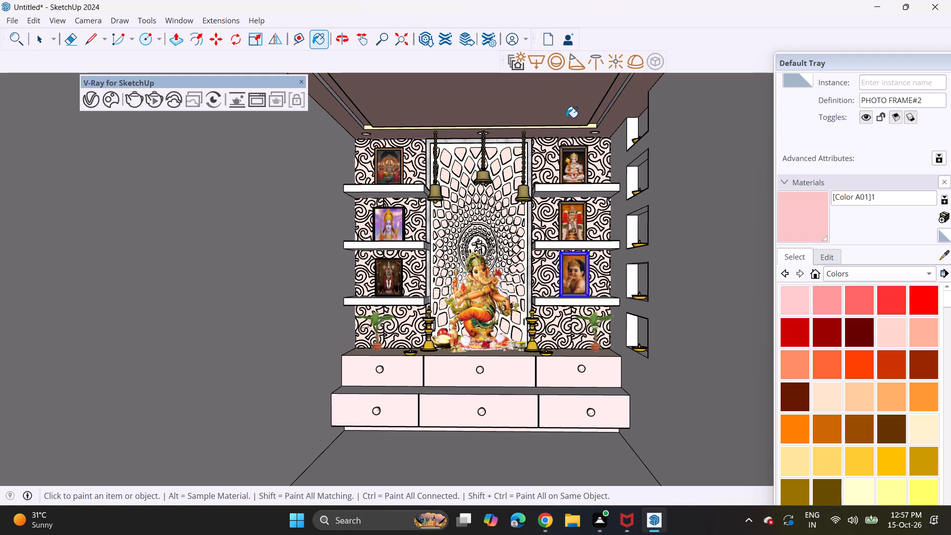
scroll(598, 118, "up", 7)
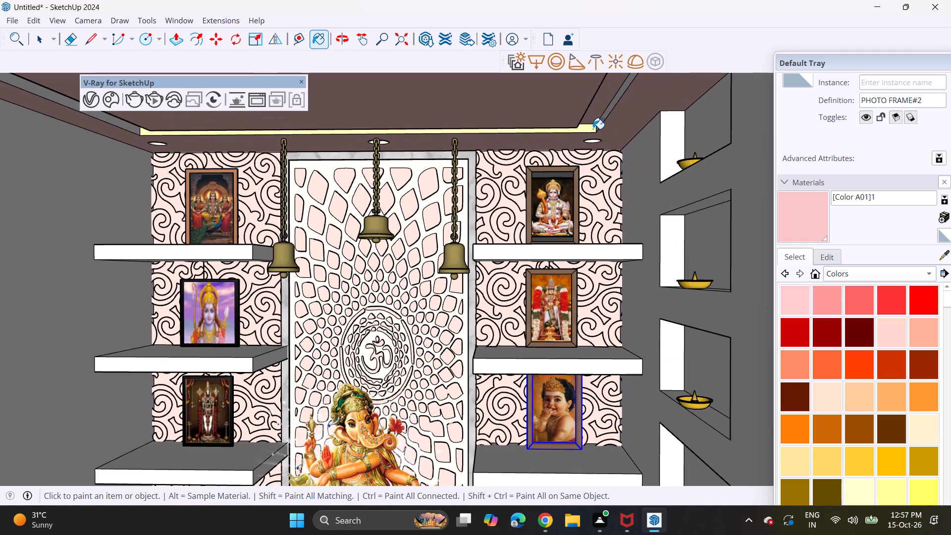
left_click(593, 129)
left_click(598, 125)
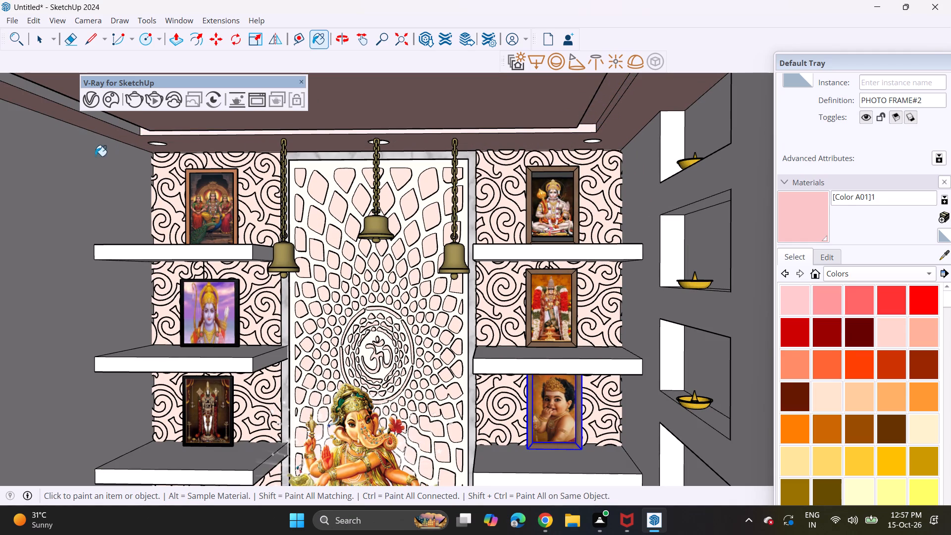
left_click(113, 119)
left_click(143, 130)
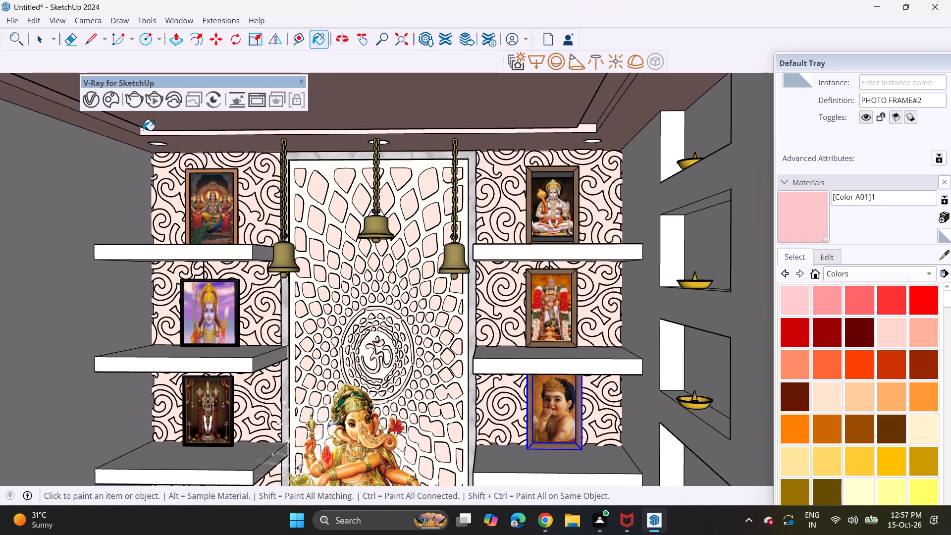
Paint the side wall with the diya niches with the pink Color A01.
scroll(184, 149, "down", 7)
middle_click_drag(212, 152, 619, 150, "shift")
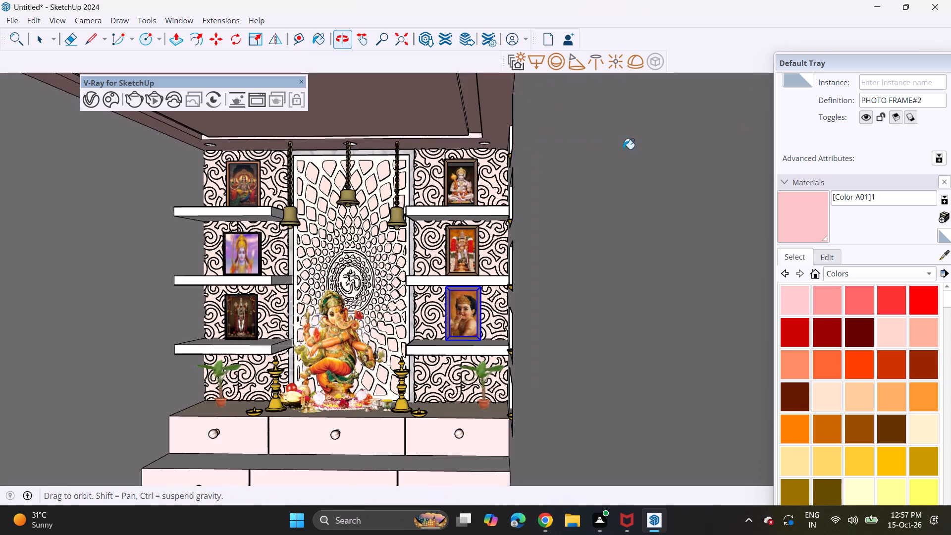
middle_click_drag(399, 163, 510, 121, "shift")
scroll(507, 123, "down", 1)
middle_click_drag(507, 124, 501, 141, "shift")
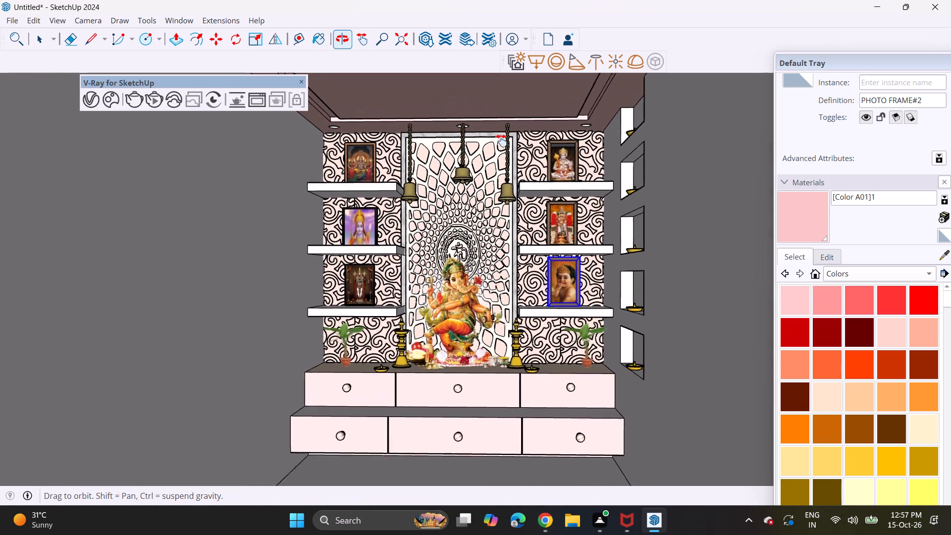
middle_click_drag(501, 141, 482, 135, "shift")
middle_click_drag(481, 135, 490, 145)
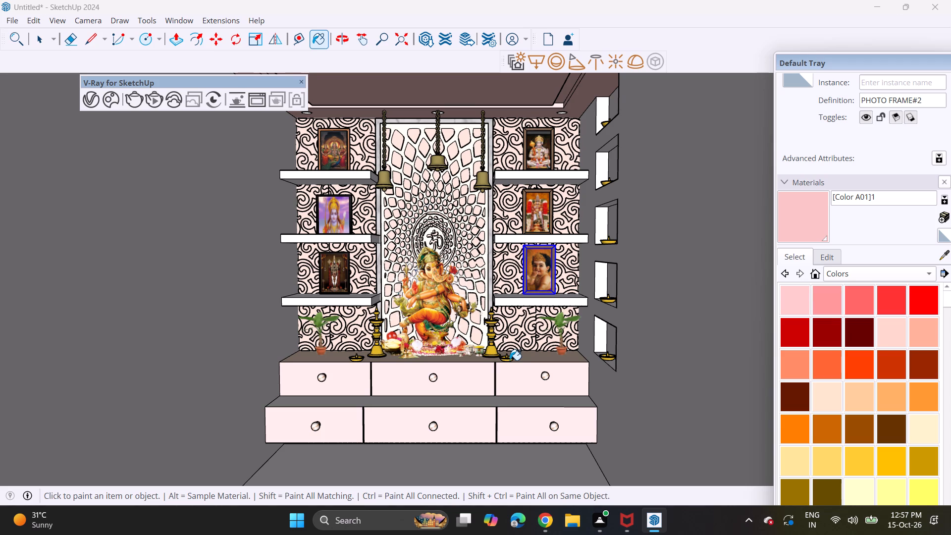
left_click(650, 337)
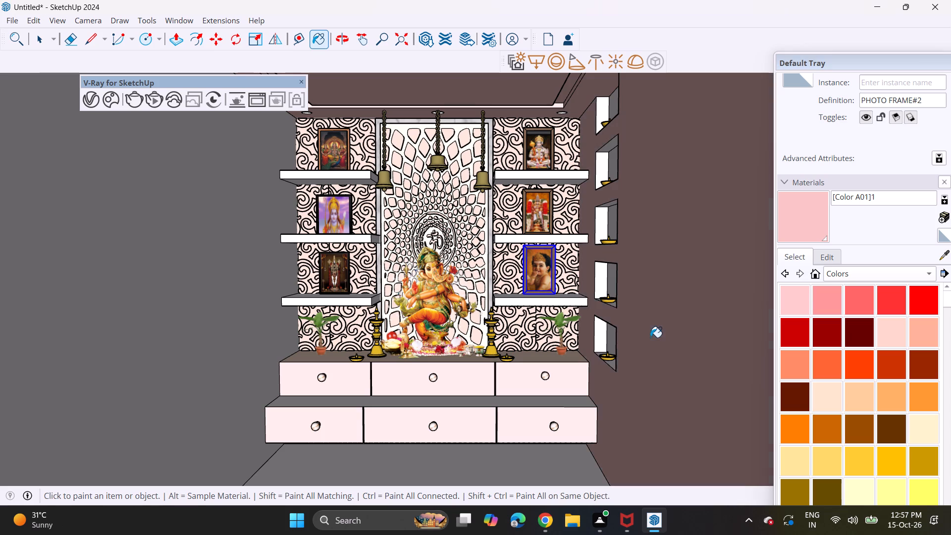
Paint the inner faces of the five diya niches in the side wall with the pink Color A01.
left_click(604, 283)
left_click(608, 280)
left_click(613, 287)
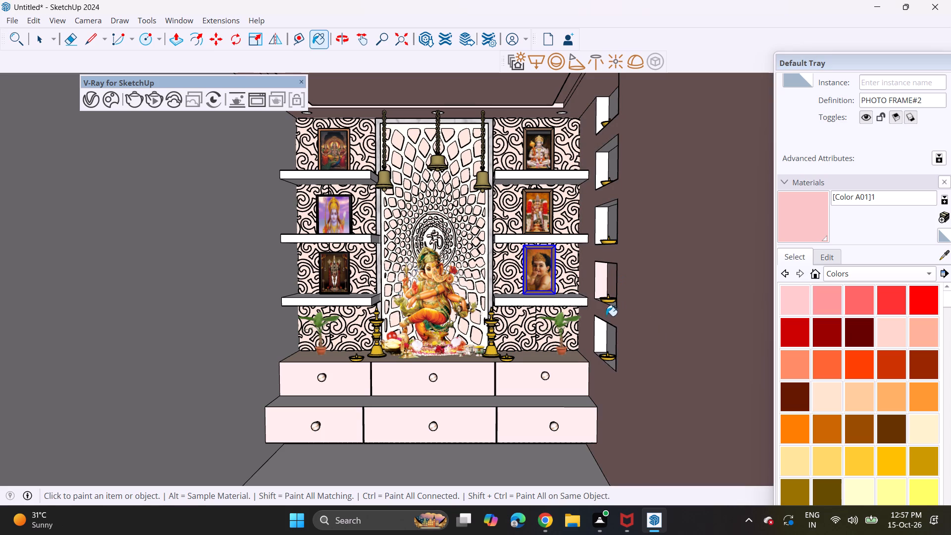
left_click(609, 338)
left_click(604, 333)
left_click(612, 363)
left_click(601, 233)
left_click(611, 225)
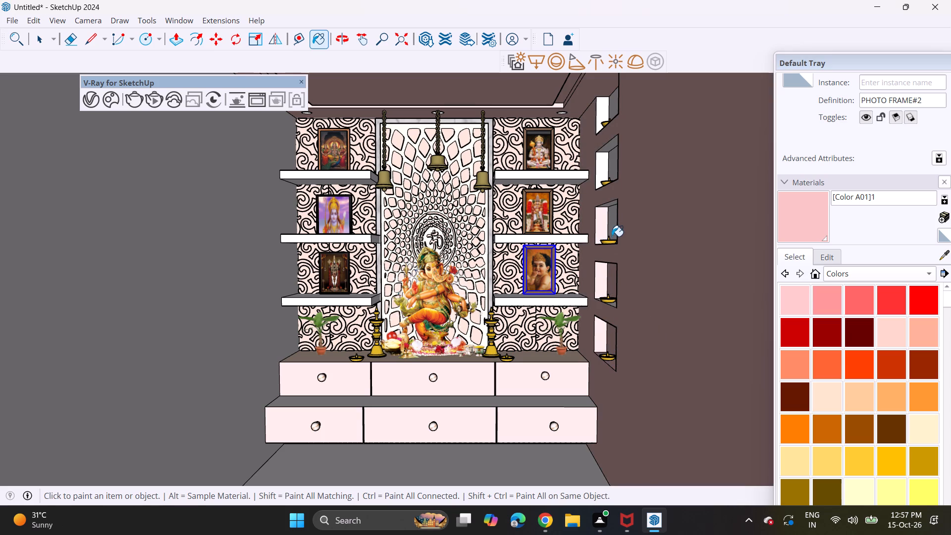
left_click(613, 304)
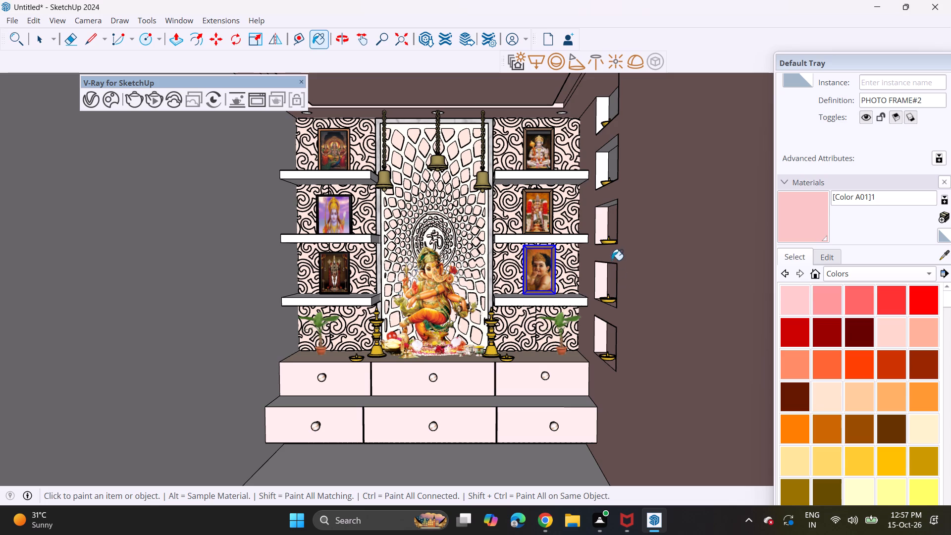
left_click(609, 204)
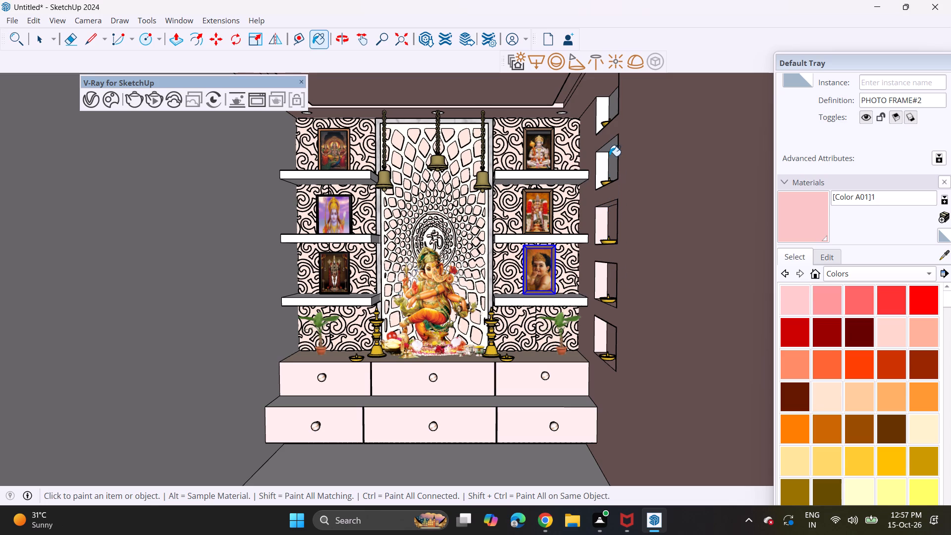
left_click(613, 164)
left_click(606, 165)
left_click(608, 148)
left_click(603, 111)
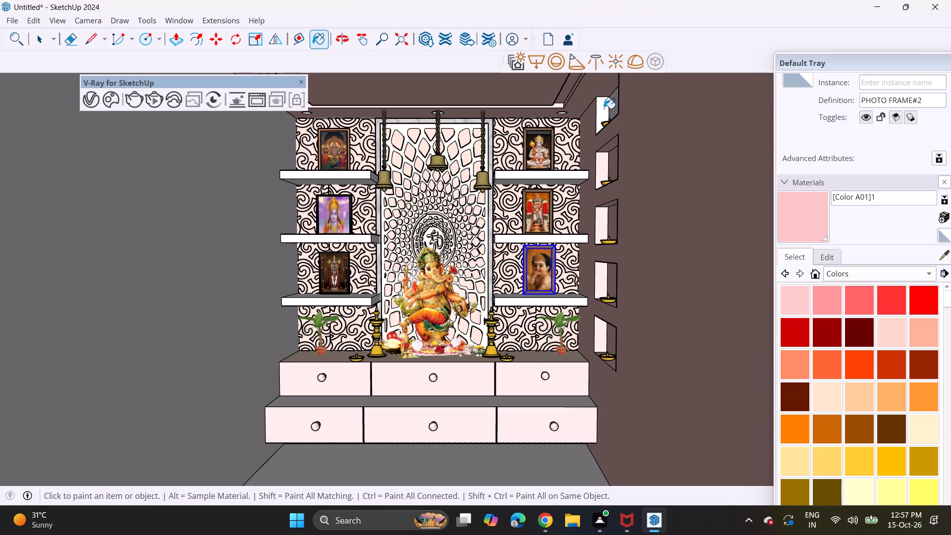
left_click(612, 101)
Paint the opposite, plain side wall with the pink Color A01.
left_click(226, 285)
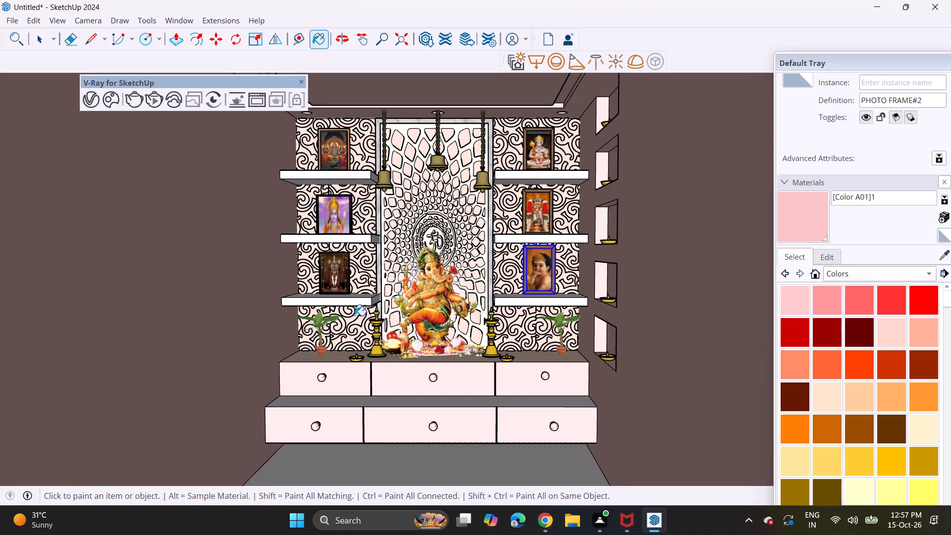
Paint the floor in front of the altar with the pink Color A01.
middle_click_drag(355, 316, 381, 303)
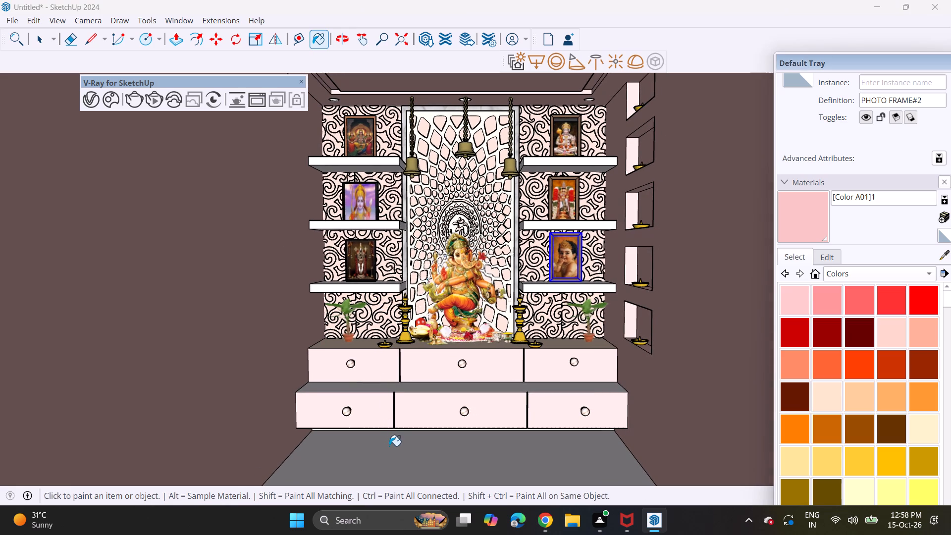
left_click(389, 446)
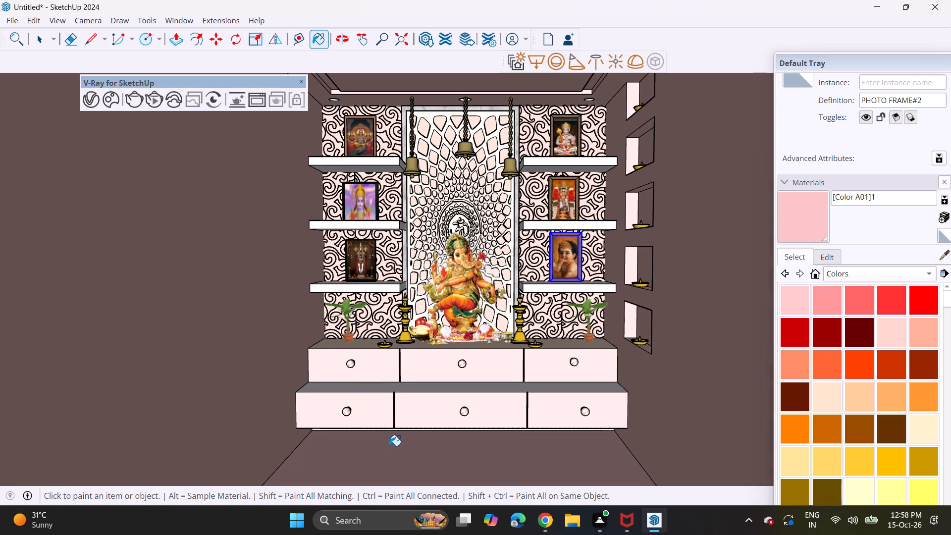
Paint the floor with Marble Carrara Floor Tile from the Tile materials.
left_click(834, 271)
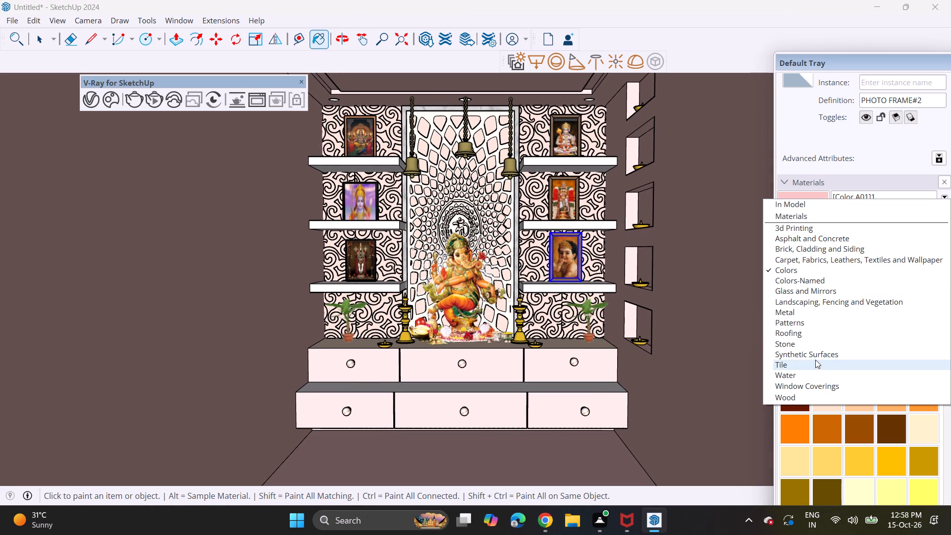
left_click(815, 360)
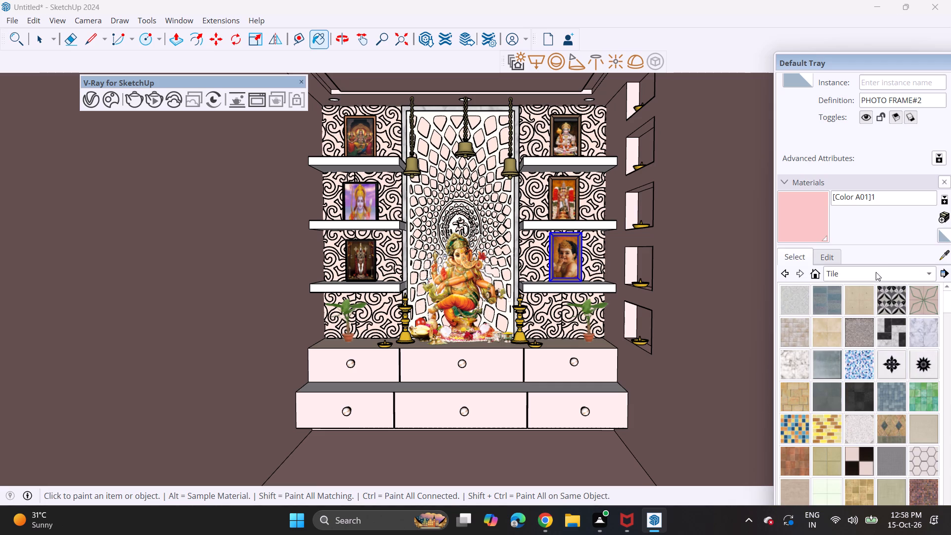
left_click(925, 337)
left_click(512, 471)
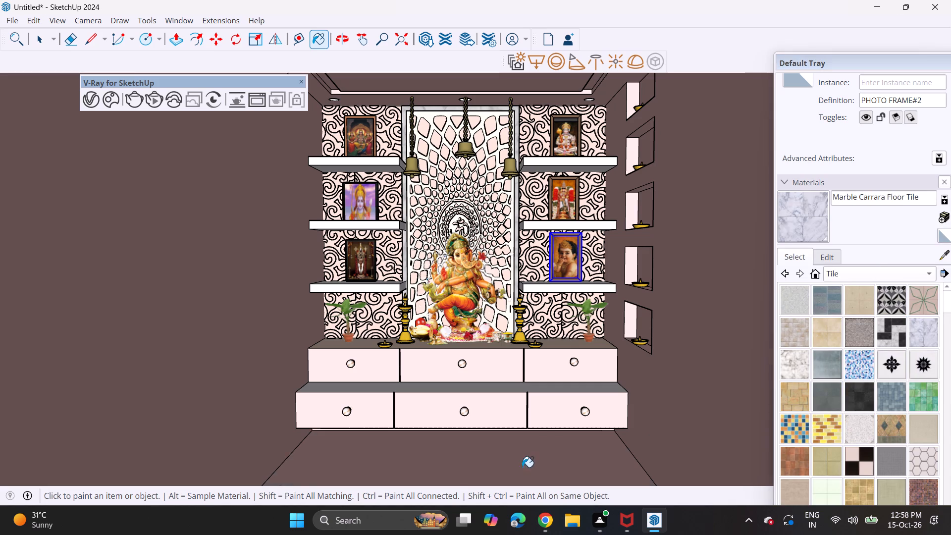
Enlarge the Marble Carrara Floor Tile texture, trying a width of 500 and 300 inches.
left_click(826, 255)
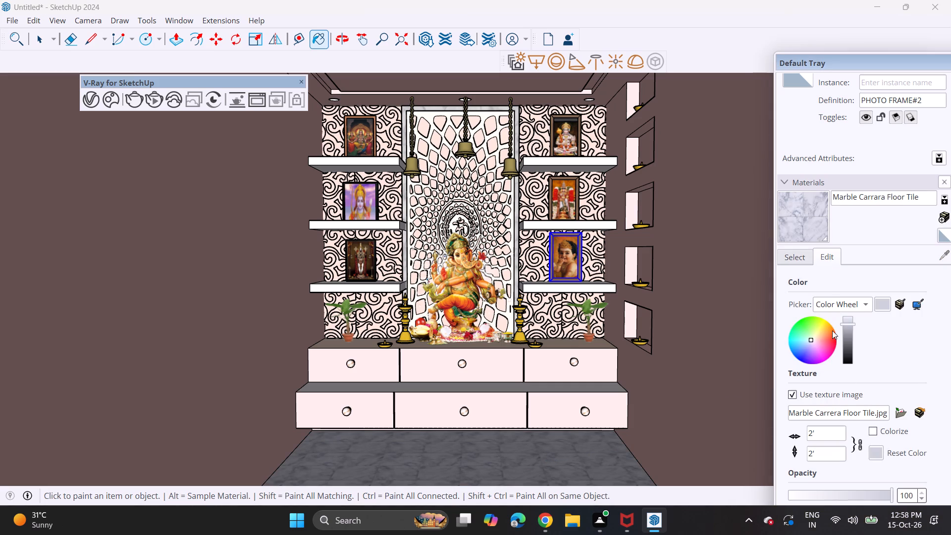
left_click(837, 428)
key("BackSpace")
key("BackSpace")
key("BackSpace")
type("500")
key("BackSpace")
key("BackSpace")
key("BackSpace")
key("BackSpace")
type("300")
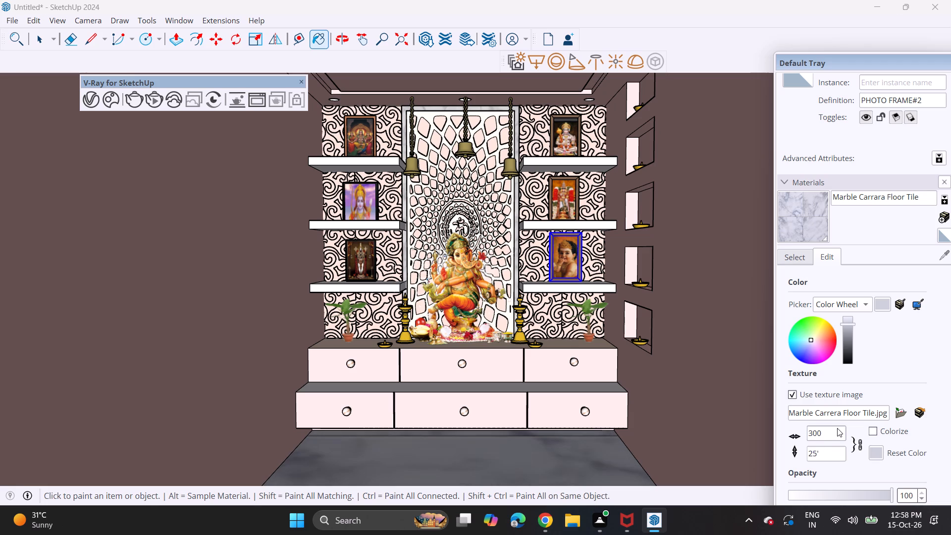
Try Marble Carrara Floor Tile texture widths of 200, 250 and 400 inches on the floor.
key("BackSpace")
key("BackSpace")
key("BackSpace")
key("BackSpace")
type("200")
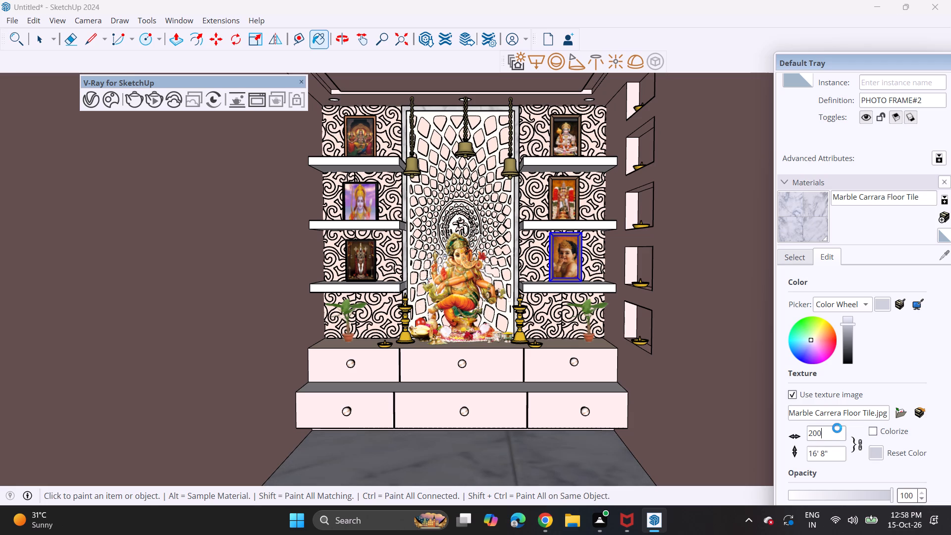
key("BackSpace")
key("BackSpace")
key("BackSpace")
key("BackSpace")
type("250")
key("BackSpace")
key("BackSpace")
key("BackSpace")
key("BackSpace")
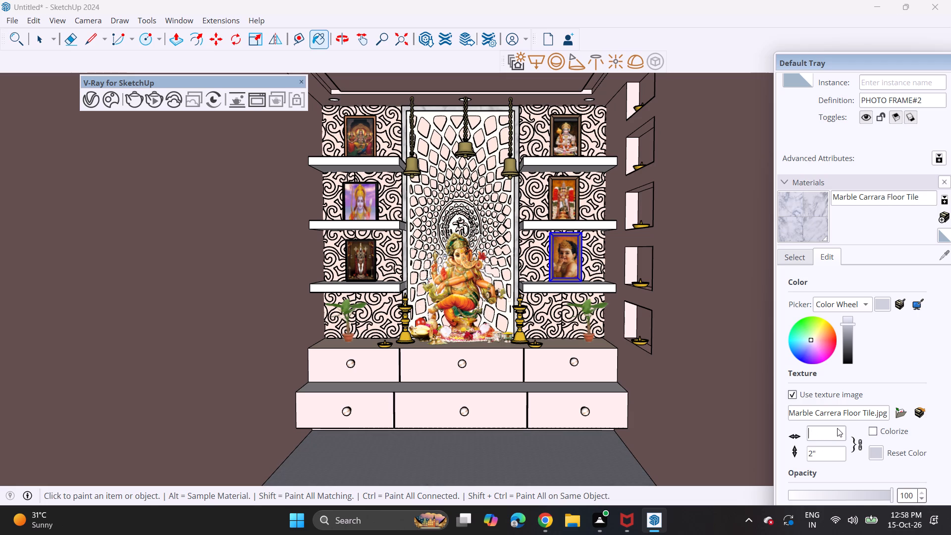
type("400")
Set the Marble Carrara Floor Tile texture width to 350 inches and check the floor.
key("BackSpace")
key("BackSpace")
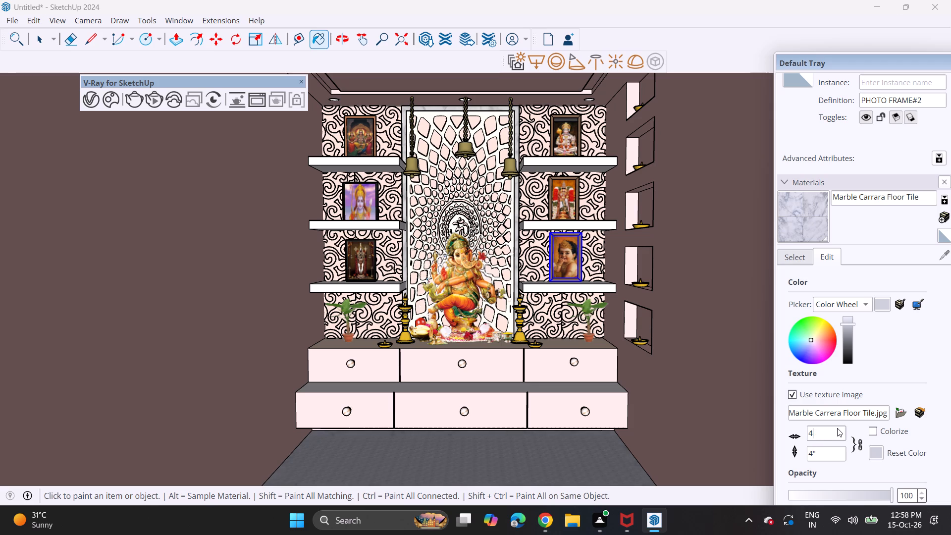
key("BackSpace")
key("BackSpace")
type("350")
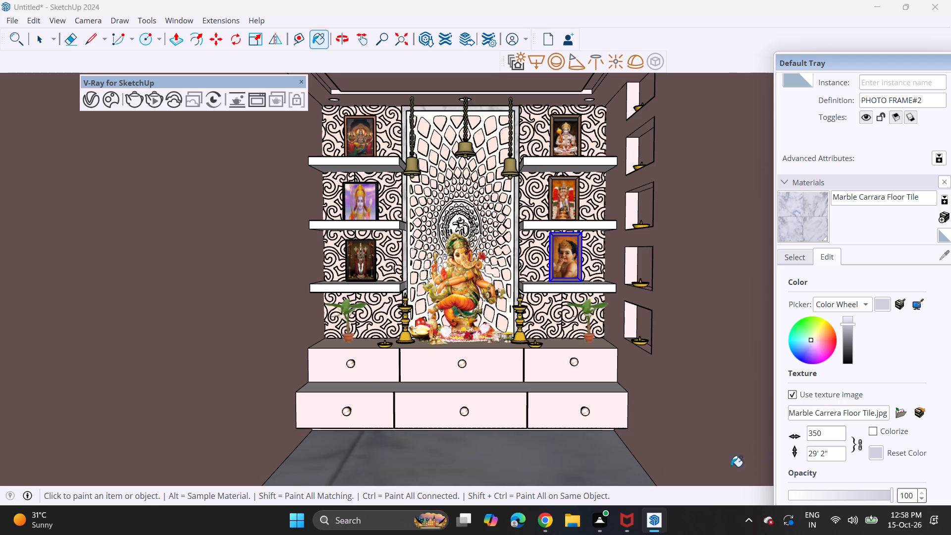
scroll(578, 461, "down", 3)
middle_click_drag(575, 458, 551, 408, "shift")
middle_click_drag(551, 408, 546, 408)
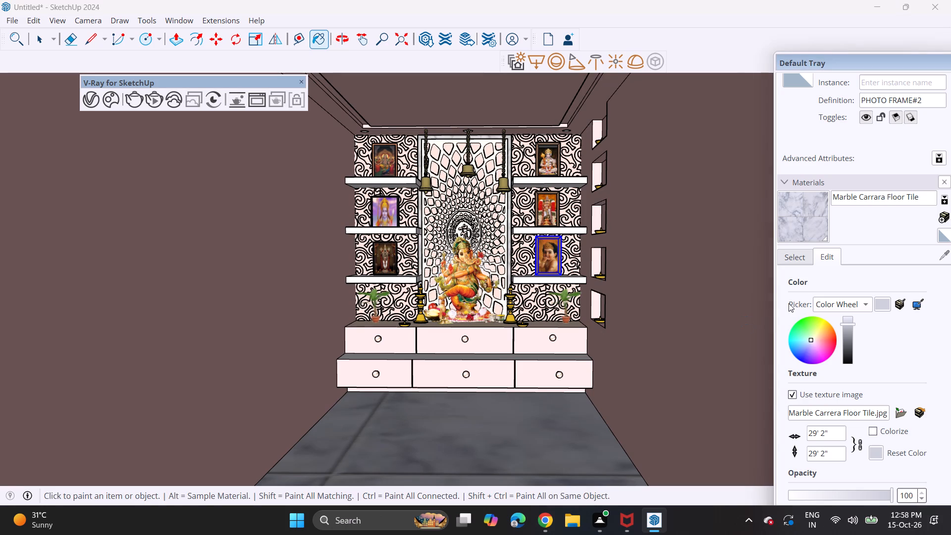
Paint the floor with Carrera Marble from the Stone materials.
left_click(794, 256)
scroll(843, 381, "down", 2)
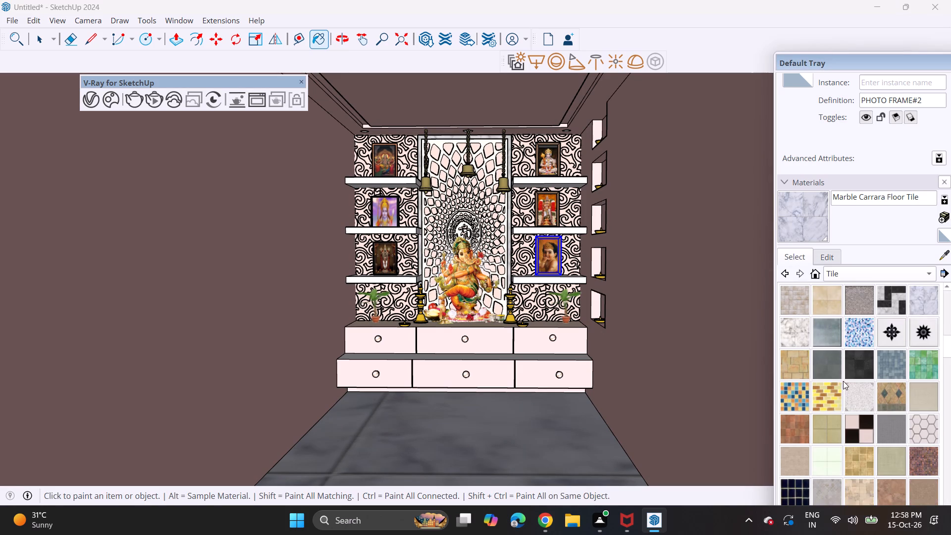
scroll(855, 395, "down", 2)
left_click(848, 271)
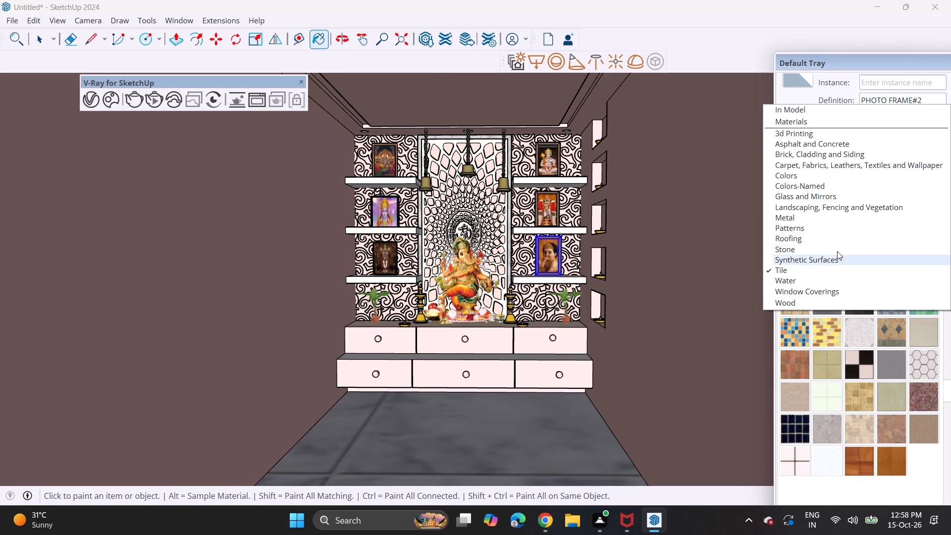
left_click(808, 244)
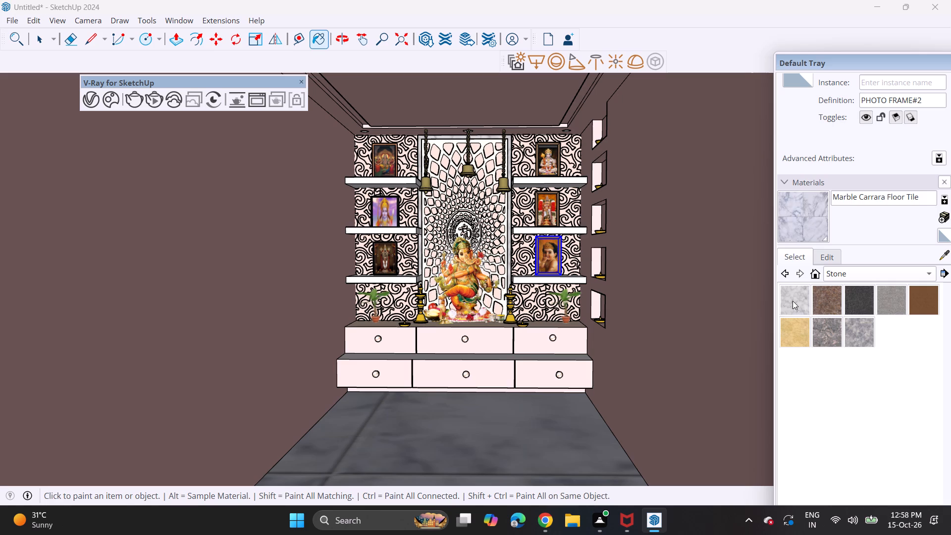
left_click(792, 301)
left_click(454, 458)
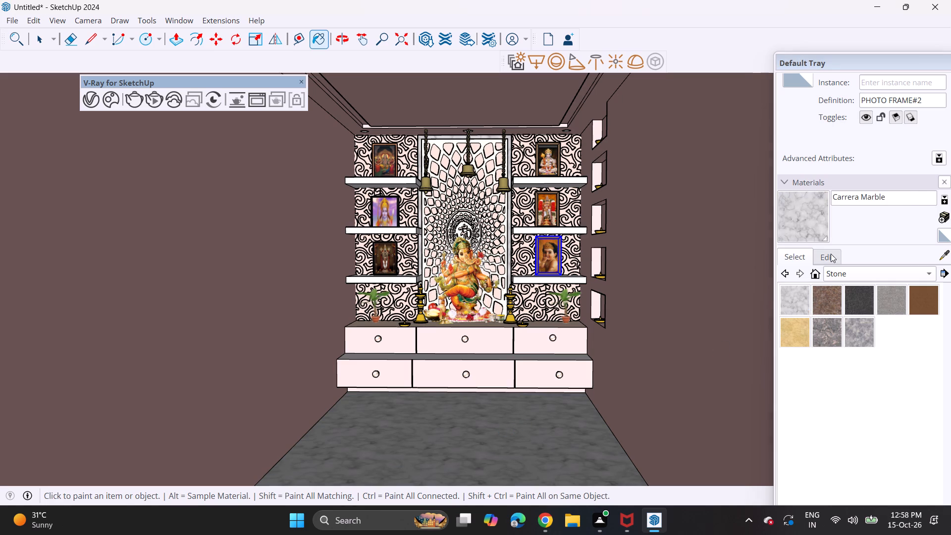
Enlarge the Carrera Marble texture, trying a width of 500 inches and settling on 300 inches.
left_click(831, 254)
left_click(831, 432)
key("BackSpace")
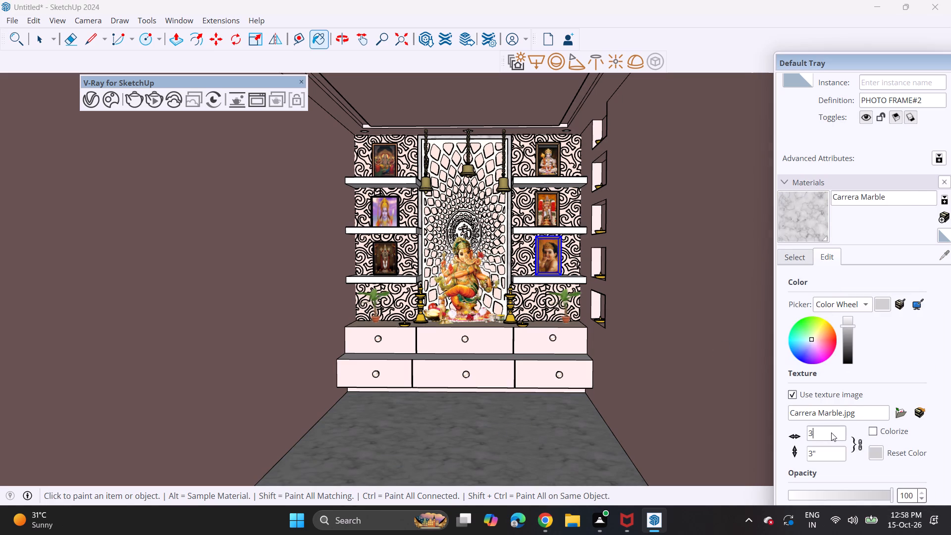
key("BackSpace")
type("500")
key("BackSpace")
key("BackSpace")
key("BackSpace")
type("300")
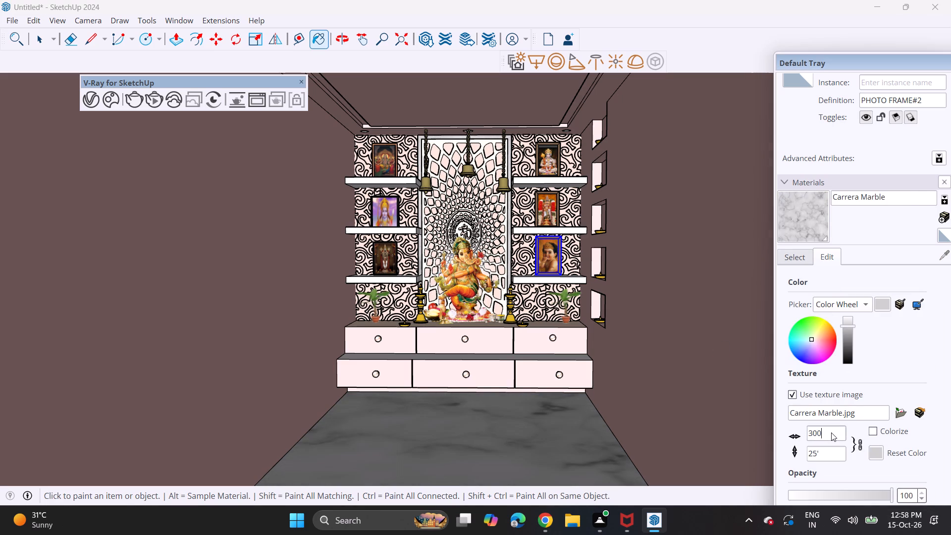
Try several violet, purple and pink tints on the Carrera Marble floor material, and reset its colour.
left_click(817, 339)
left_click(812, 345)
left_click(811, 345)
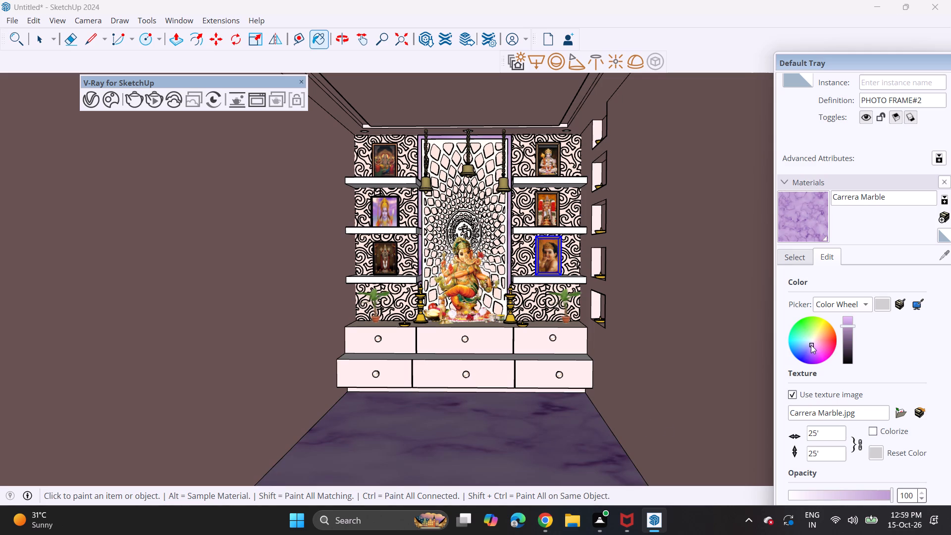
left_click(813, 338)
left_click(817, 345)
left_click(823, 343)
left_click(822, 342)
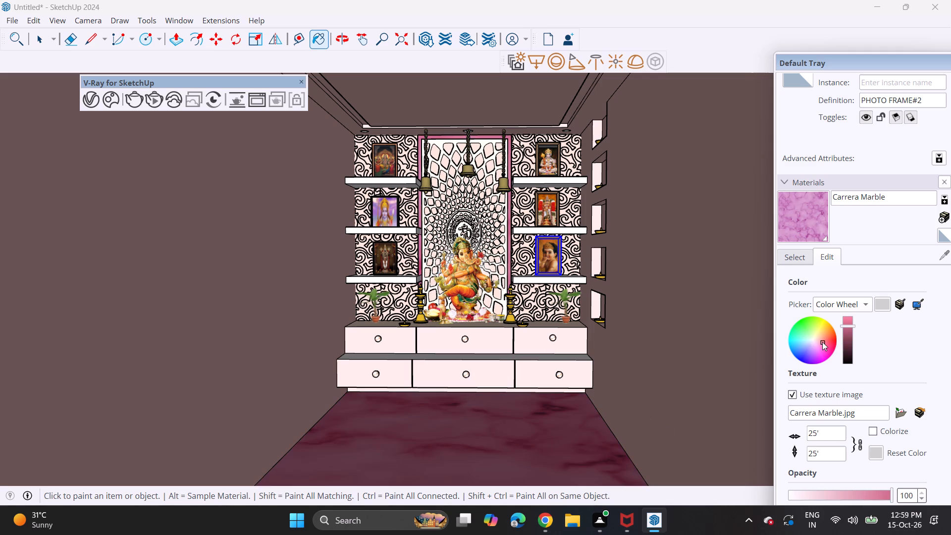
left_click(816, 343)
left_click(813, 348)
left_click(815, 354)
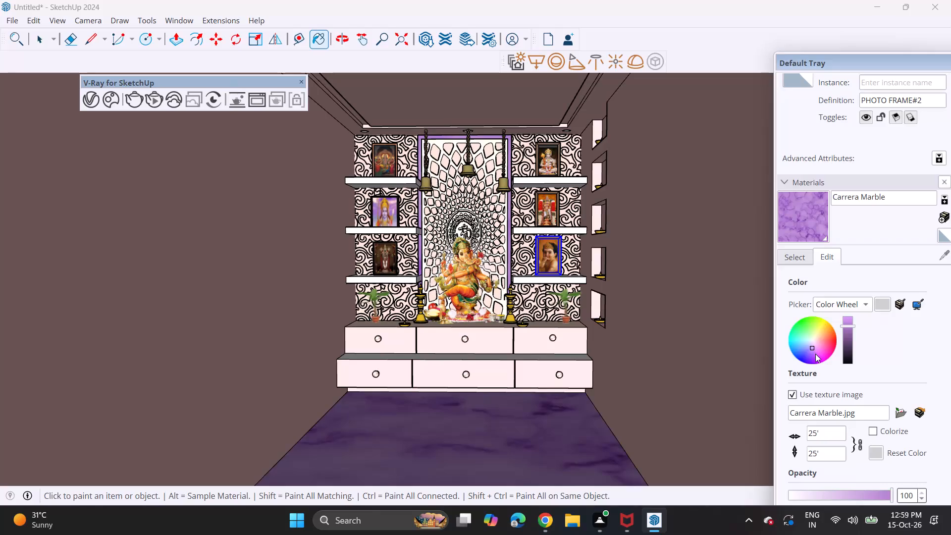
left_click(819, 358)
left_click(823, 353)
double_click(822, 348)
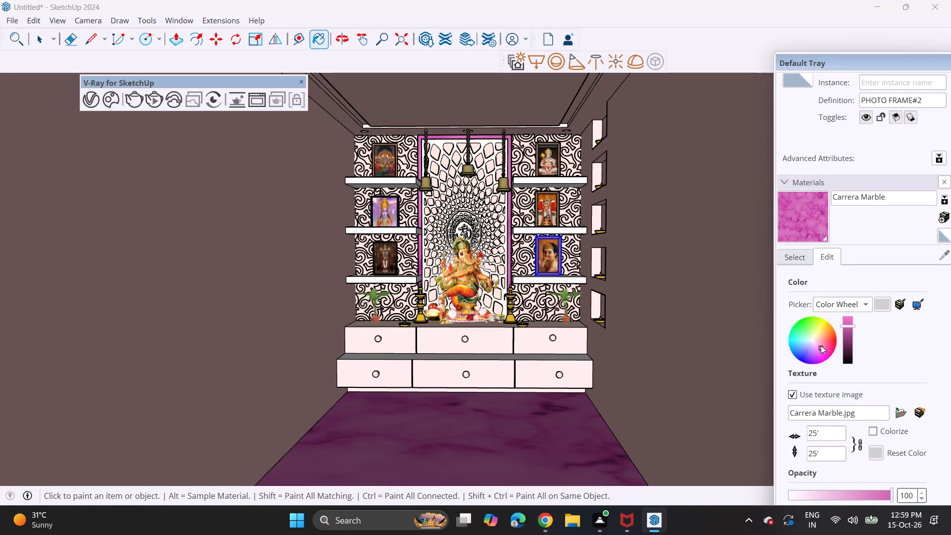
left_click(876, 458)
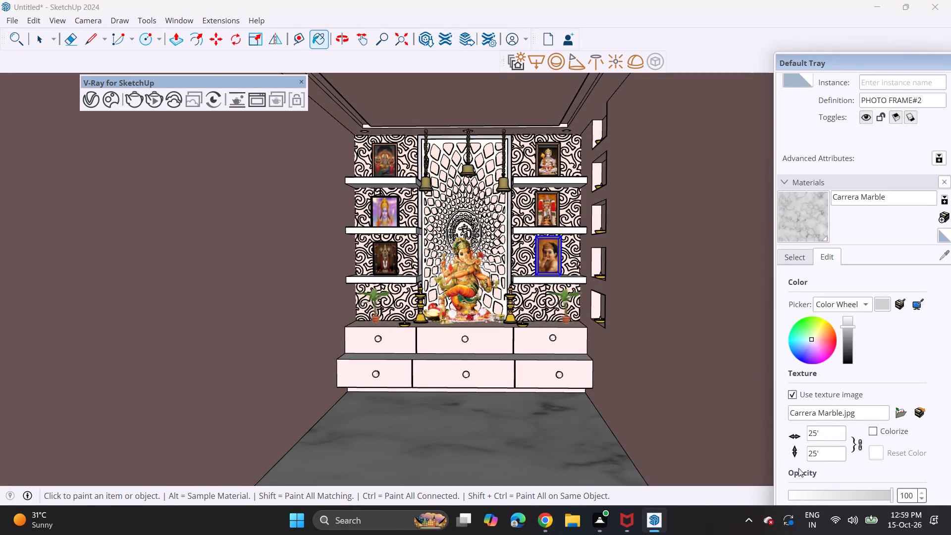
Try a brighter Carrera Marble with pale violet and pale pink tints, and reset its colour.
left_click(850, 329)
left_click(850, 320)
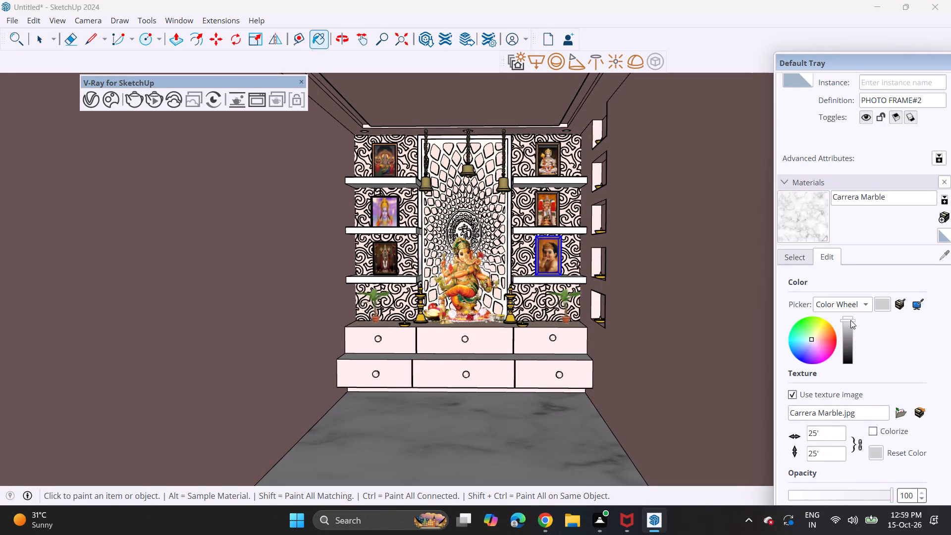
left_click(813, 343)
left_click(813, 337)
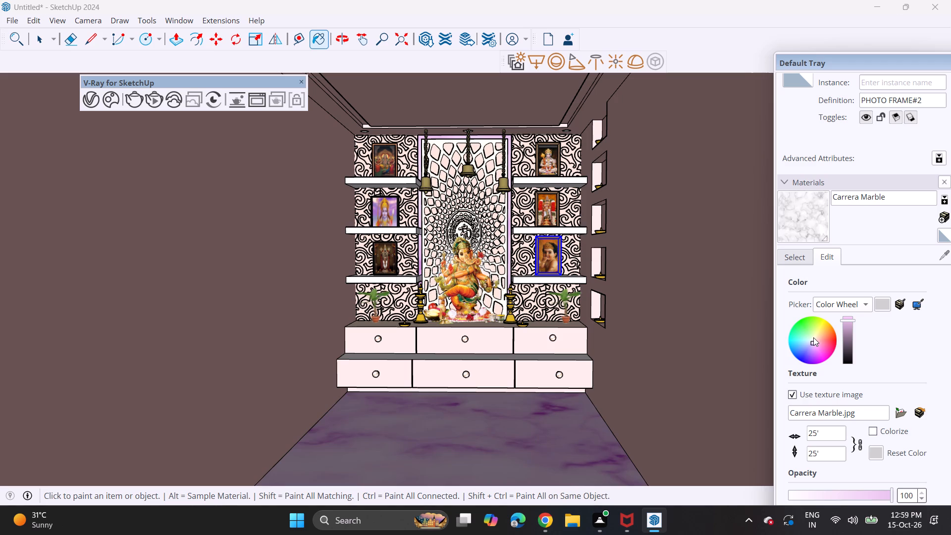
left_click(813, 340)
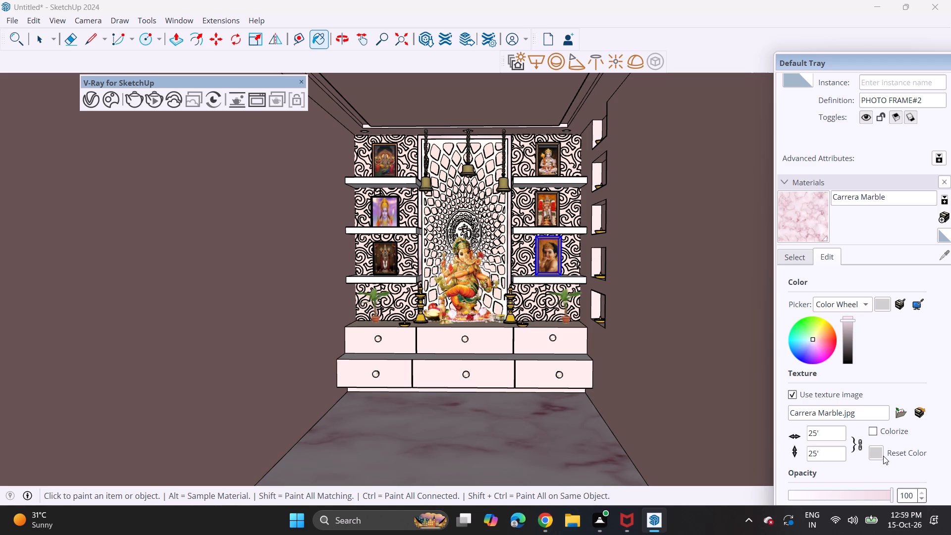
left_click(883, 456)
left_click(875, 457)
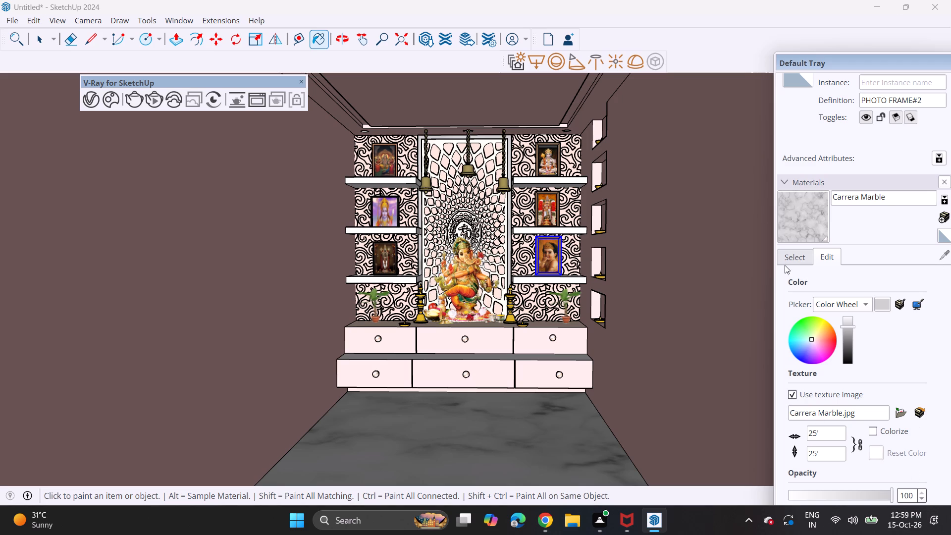
Sample the wall's pink [Color A01]1 material and paint the floor with it.
left_click(808, 251)
left_click(950, 251)
left_click(768, 281)
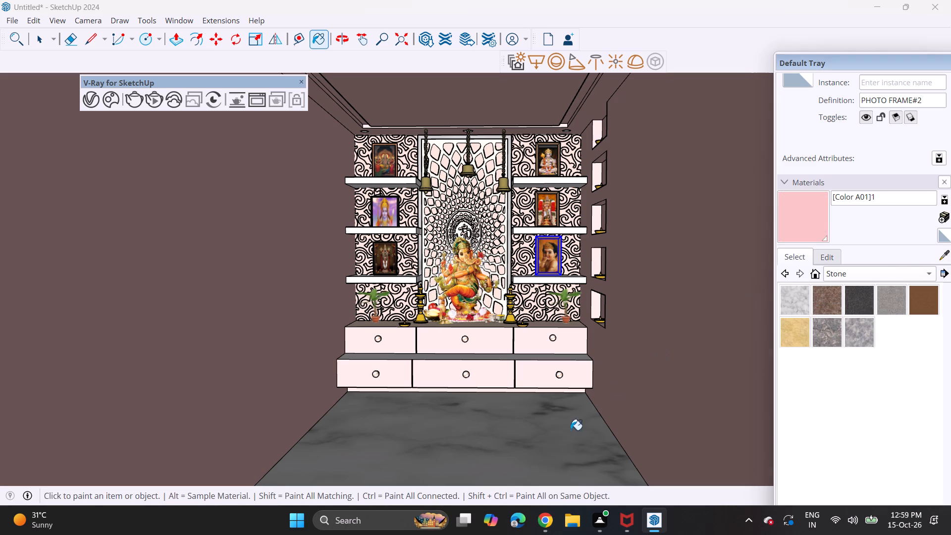
left_click(560, 446)
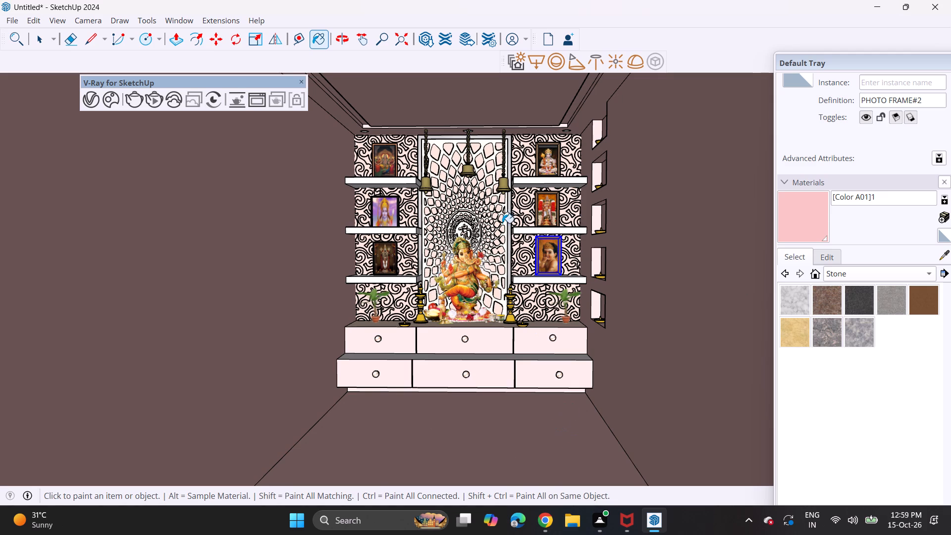
Paint the front edges of all six photo-frame shelves with the pink [Color A01]1 material.
scroll(527, 277, "up", 2)
left_click(527, 277)
left_click(528, 282)
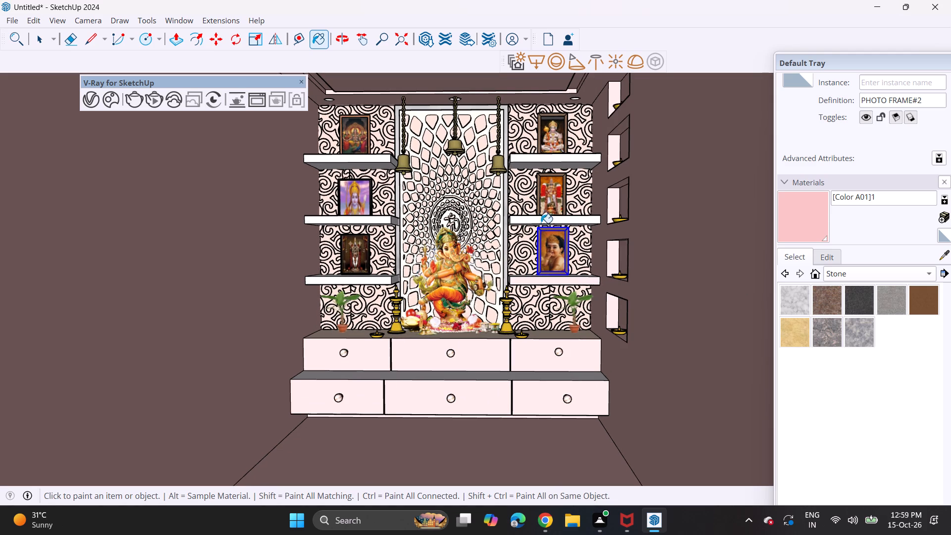
left_click(541, 219)
left_click(540, 158)
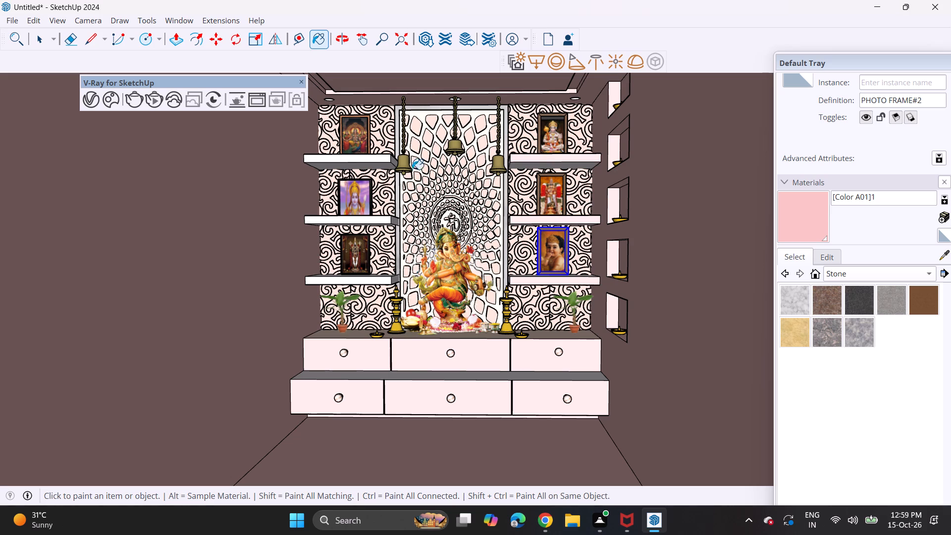
left_click(387, 158)
left_click(374, 221)
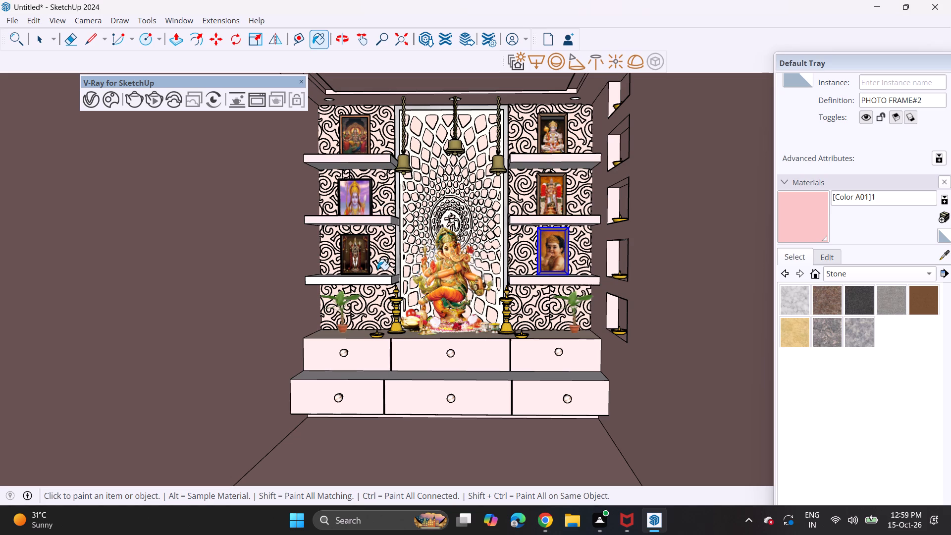
left_click(378, 279)
Paint the undersides and inner end faces of the three shelves left of the Ganesha with [Color A01]1.
scroll(404, 283, "up", 4)
left_click(389, 279)
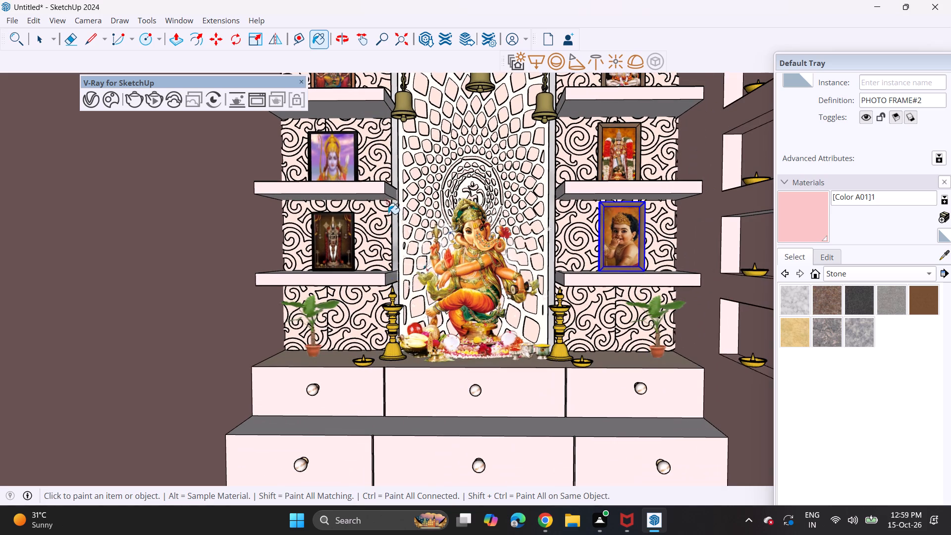
left_click(396, 196)
left_click(388, 191)
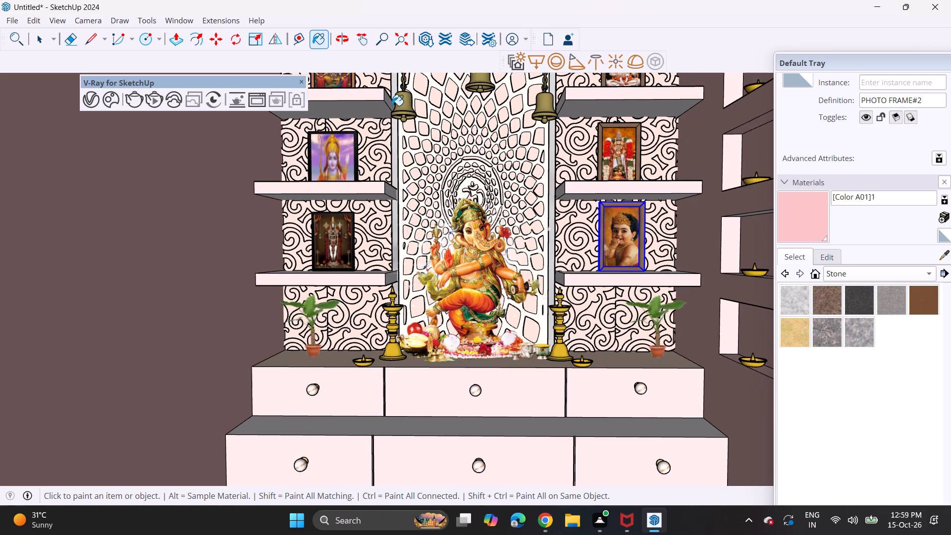
left_click(389, 100)
left_click(376, 108)
middle_click_drag(363, 194, 362, 177)
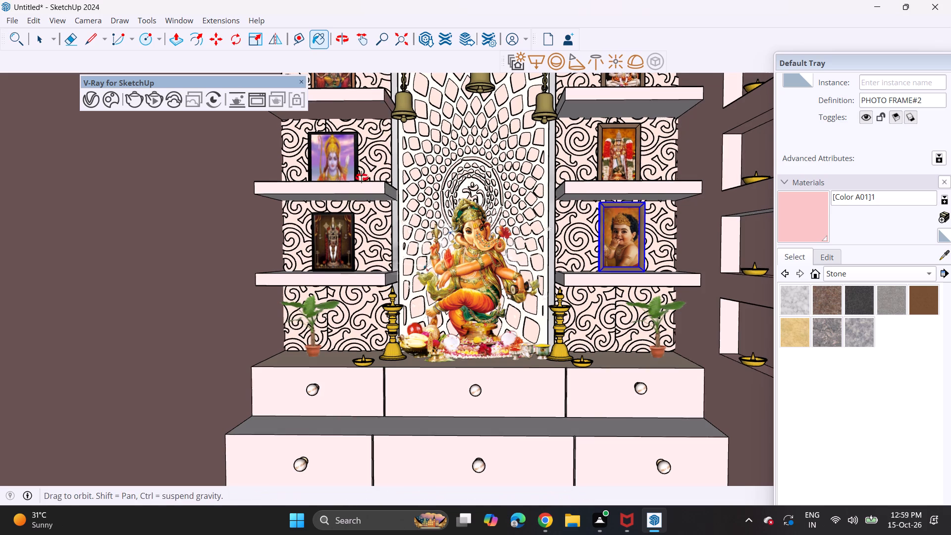
middle_click_drag(362, 177, 361, 166)
left_click(364, 199)
middle_click_drag(377, 225, 371, 170)
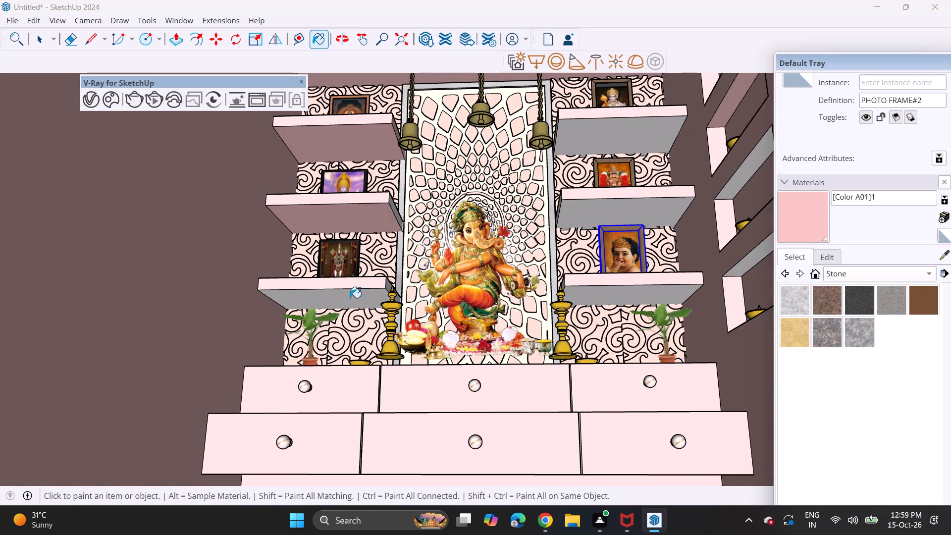
left_click(350, 298)
left_click(393, 210)
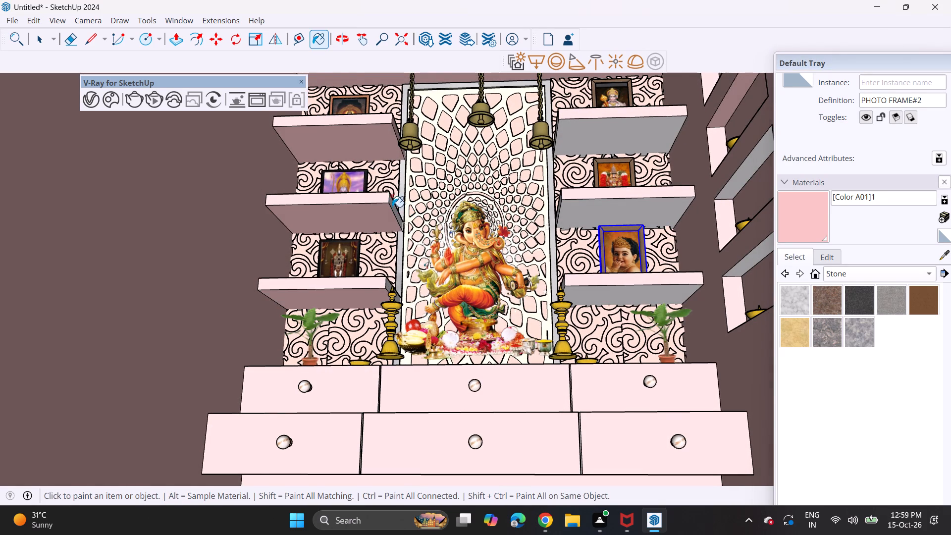
Paint the undersides and inner end faces of the three shelves right of the Ganesha with [Color A01]1.
scroll(392, 207, "up", 3)
left_click(618, 193)
left_click_drag(637, 217, 638, 212)
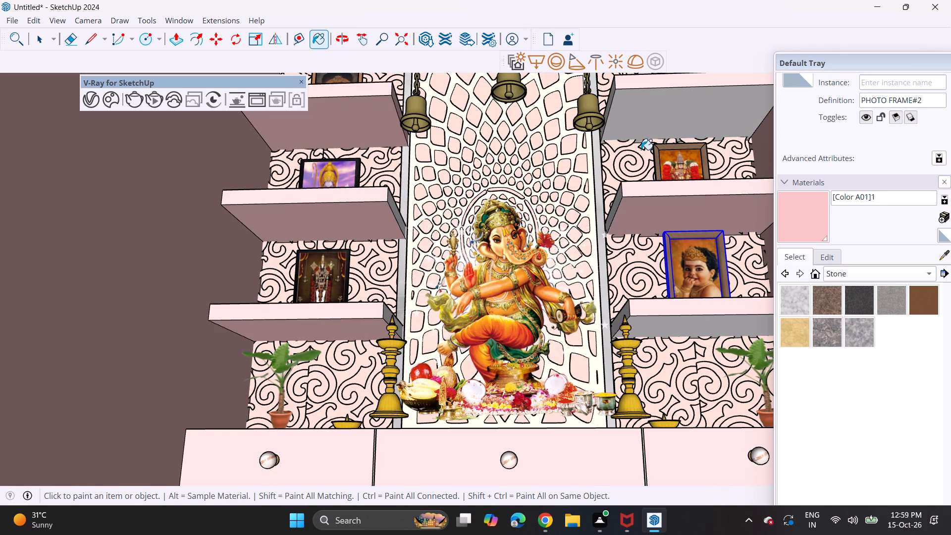
left_click(650, 102)
left_click(609, 97)
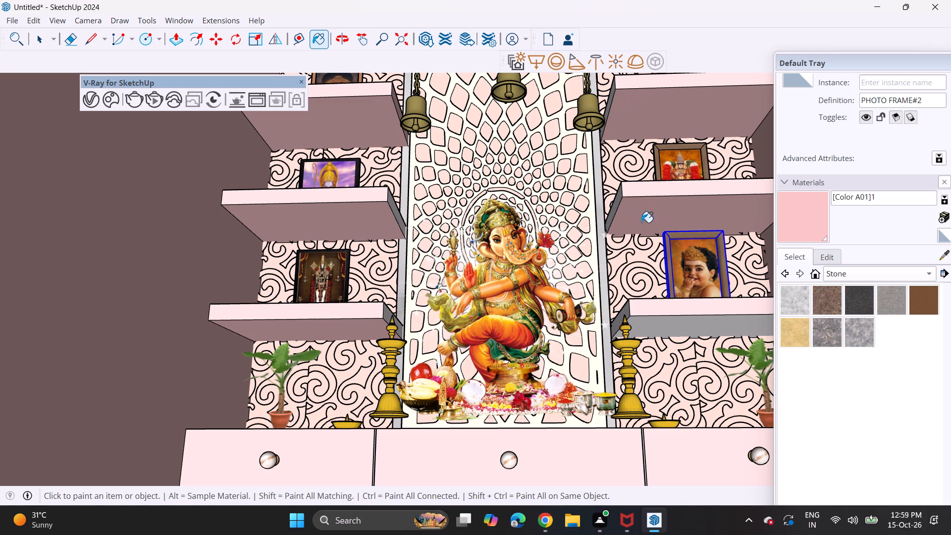
left_click(648, 326)
left_click(624, 311)
left_click(628, 309)
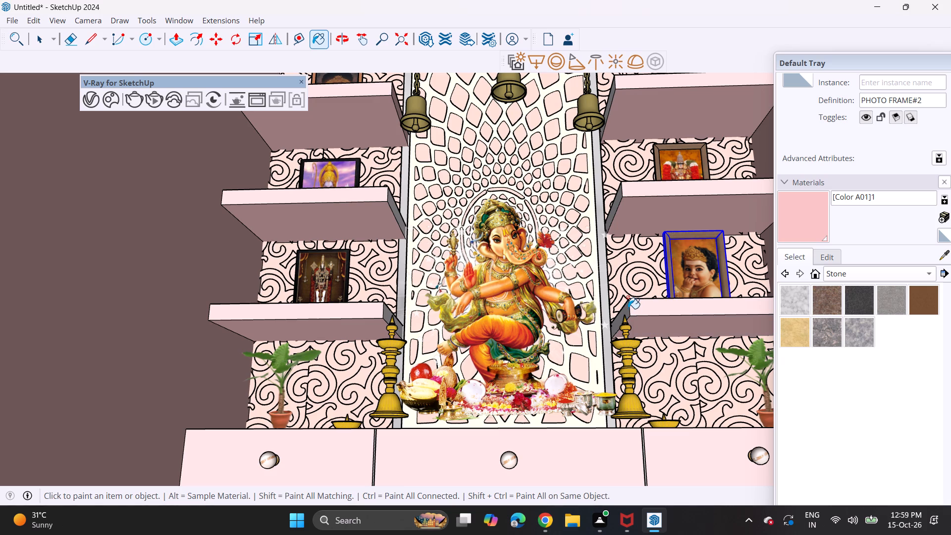
Examine the painted shelves from above and the whole altar wall from the front.
middle_click_drag(628, 309, 624, 428)
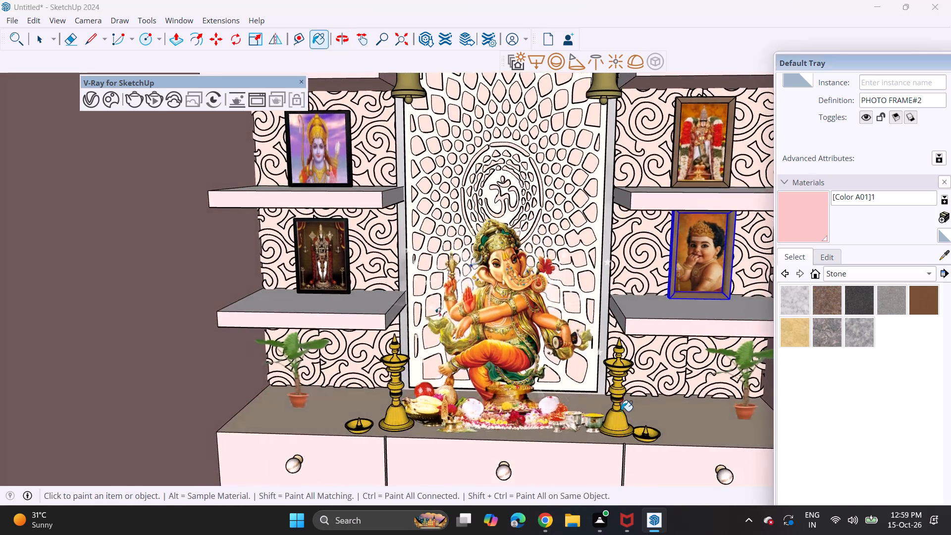
scroll(621, 411, "down", 5)
middle_click_drag(633, 396, 617, 348, "shift")
scroll(614, 343, "down", 2)
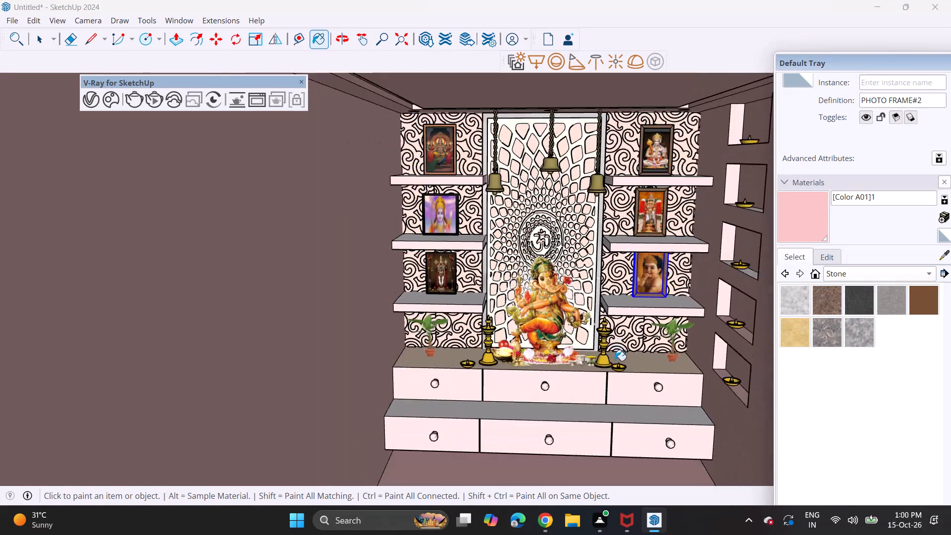
middle_click_drag(615, 361, 588, 312)
scroll(588, 312, "down", 2)
middle_click_drag(587, 340, 589, 309)
middle_click_drag(591, 289, 579, 308, "shift")
middle_click_drag(578, 312, 588, 298)
middle_click_drag(590, 299, 578, 302)
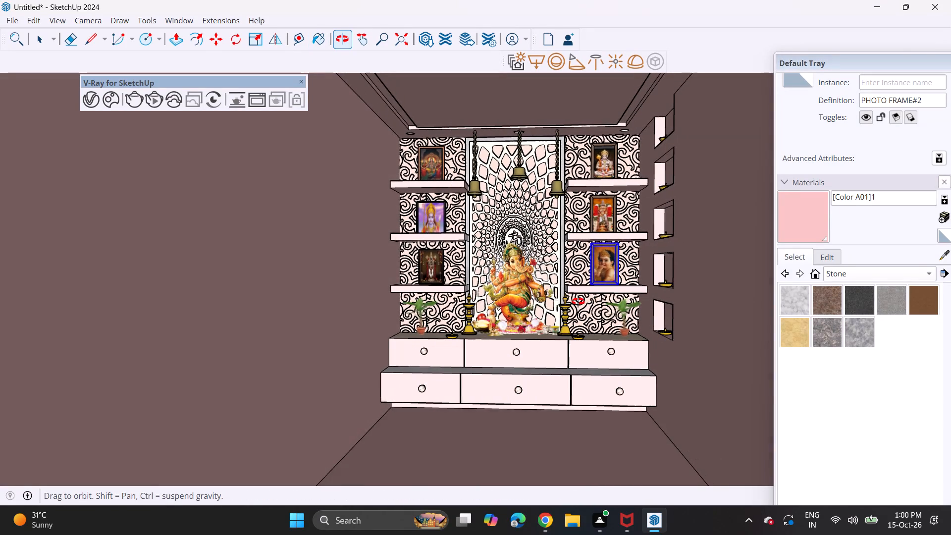
middle_click_drag(578, 302, 580, 303)
scroll(580, 303, "up", 1)
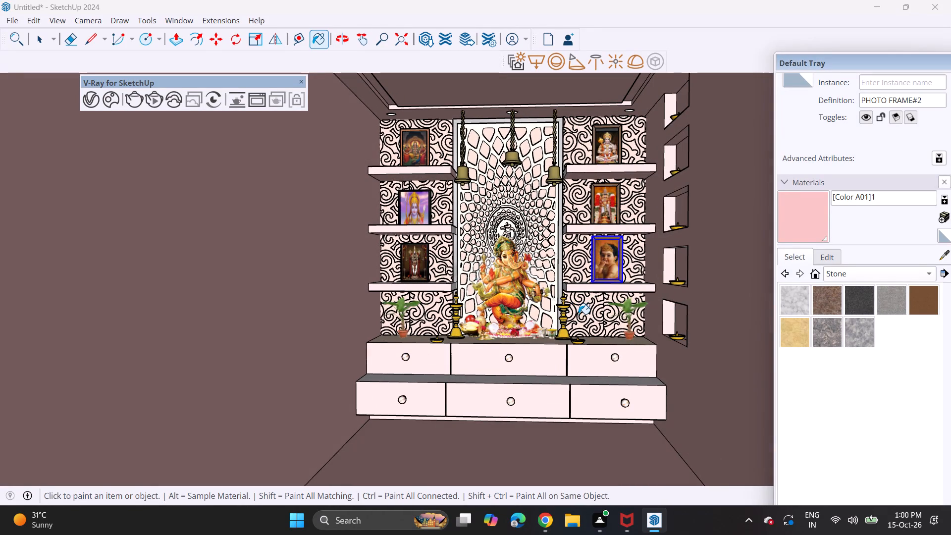
Darken the [Color A01]1 pink slightly, trying several brightness levels.
left_click(828, 259)
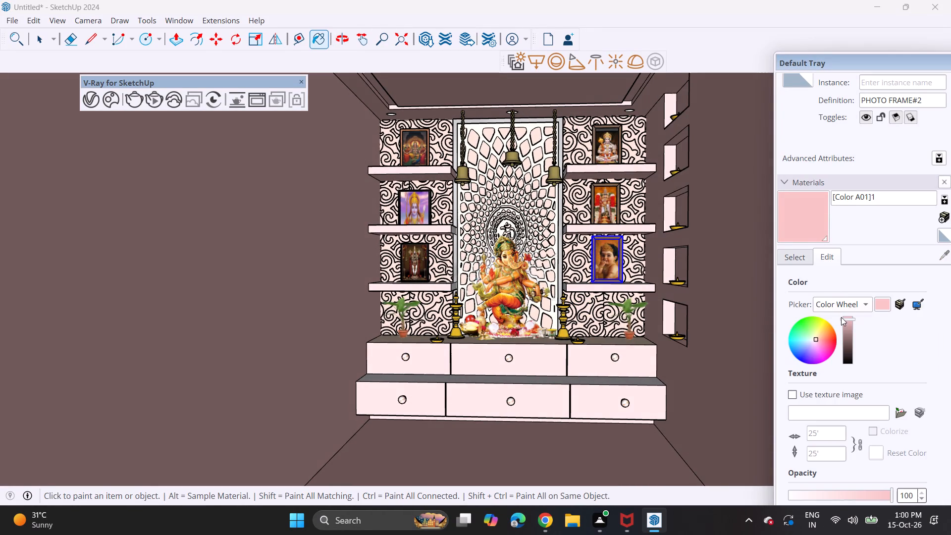
left_click(849, 324)
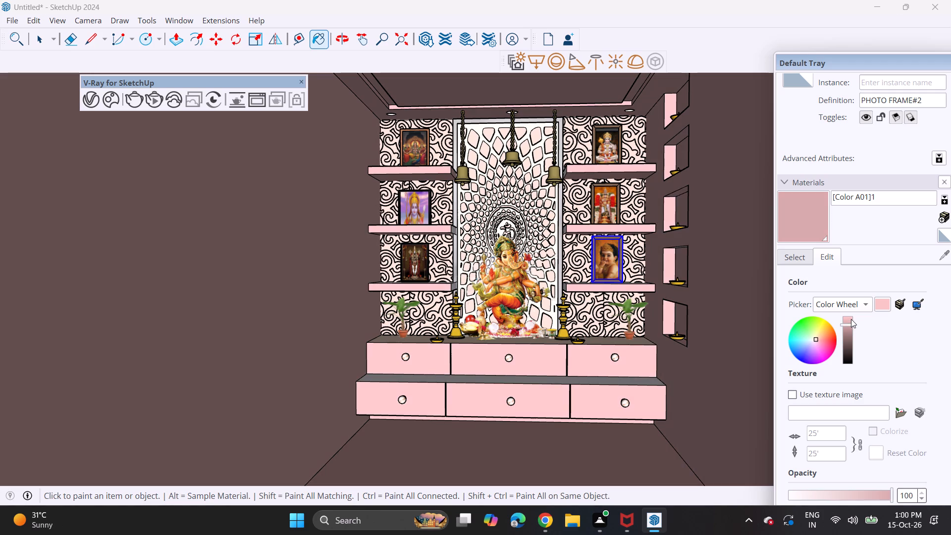
left_click(851, 319)
left_click(850, 322)
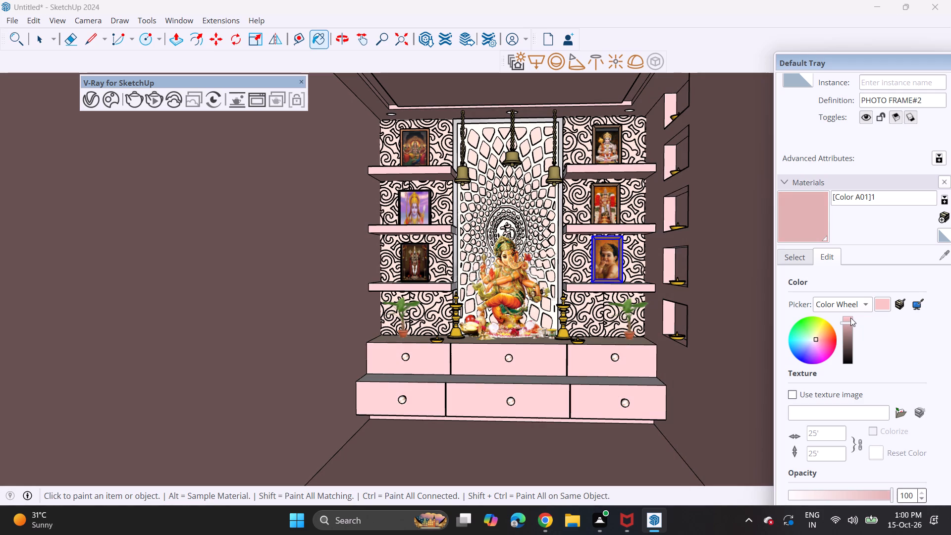
left_click(850, 318)
left_click(850, 321)
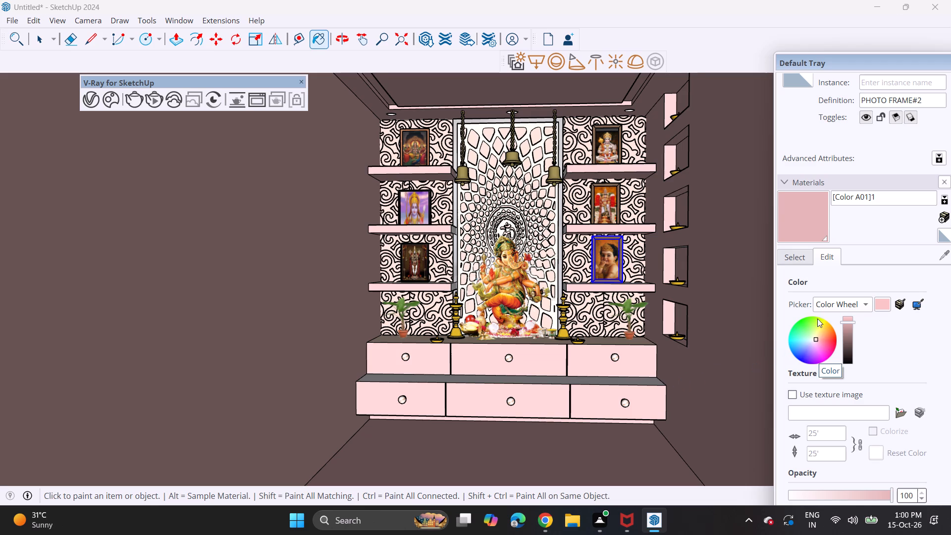
Paint the ledge between the upper and lower drawer rows with [Color A01]1.
left_click(611, 385)
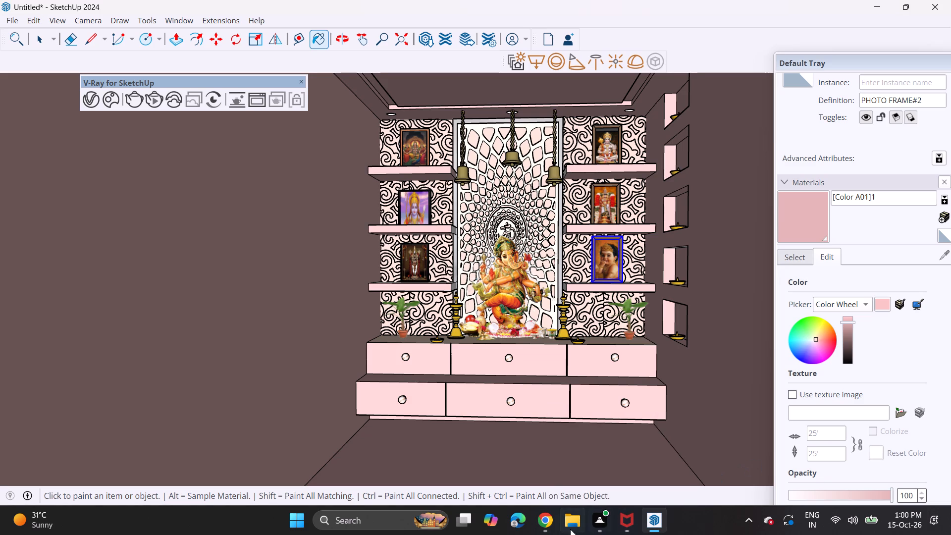
Switch to the browser and search 3D Warehouse models for "wall texture".
left_click(544, 525)
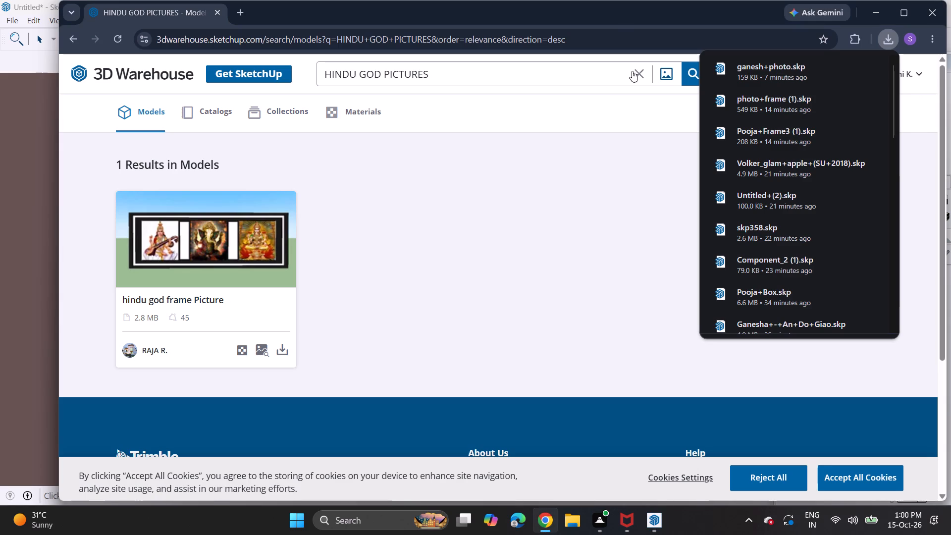
left_click(638, 76)
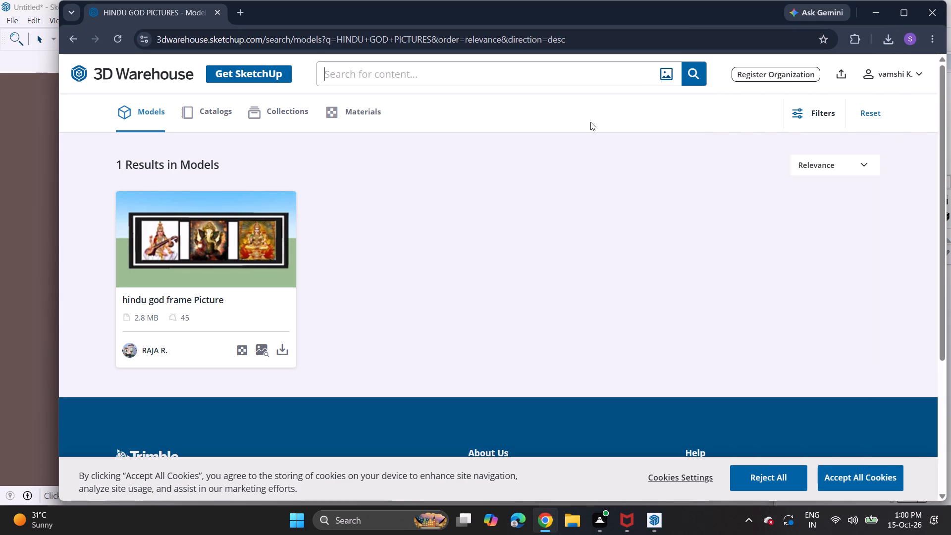
key("t")
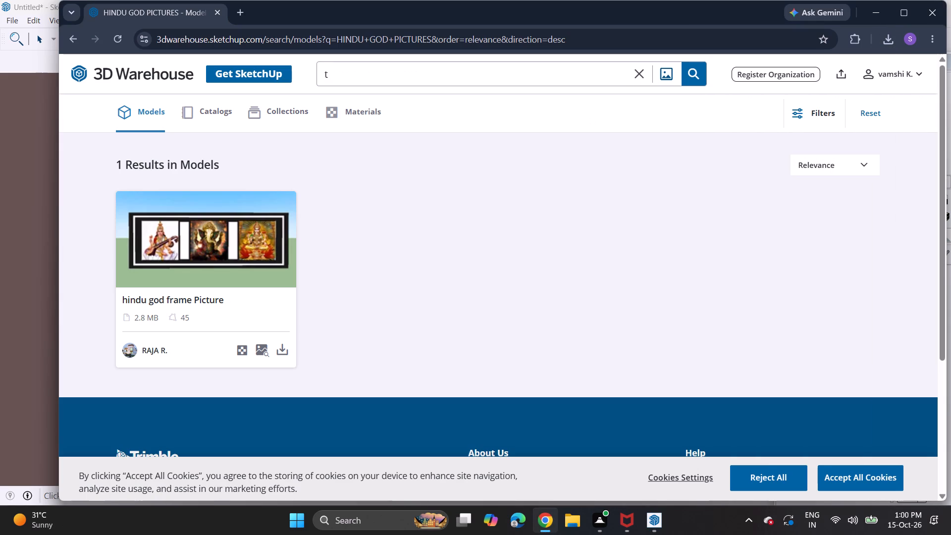
key("a")
key("BackSpace")
type("exture")
key("Left")
key("Left")
key("Left")
key("Left")
key("Left")
key("Left")
key("Left")
key("Left")
key("Left")
key("Left")
key("Left")
type("wall")
key("space")
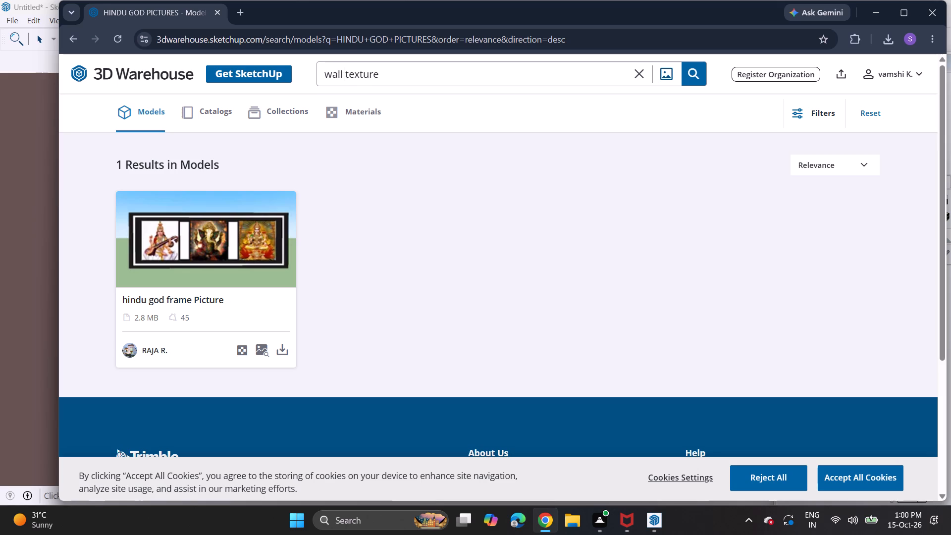
key("Return")
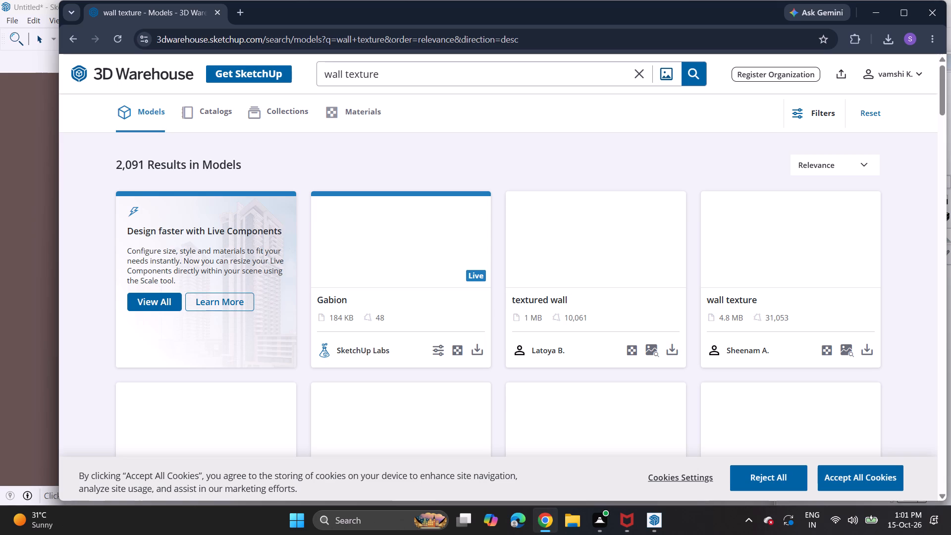
Look through the wall texture search results for models suited to the pooja room walls.
scroll(536, 297, "down", 5)
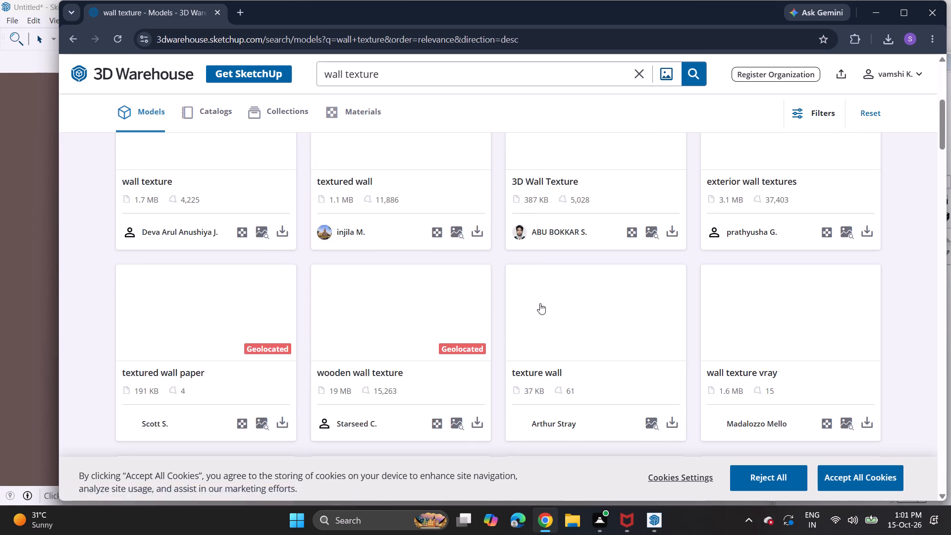
scroll(541, 358, "up", 11)
scroll(540, 350, "down", 10)
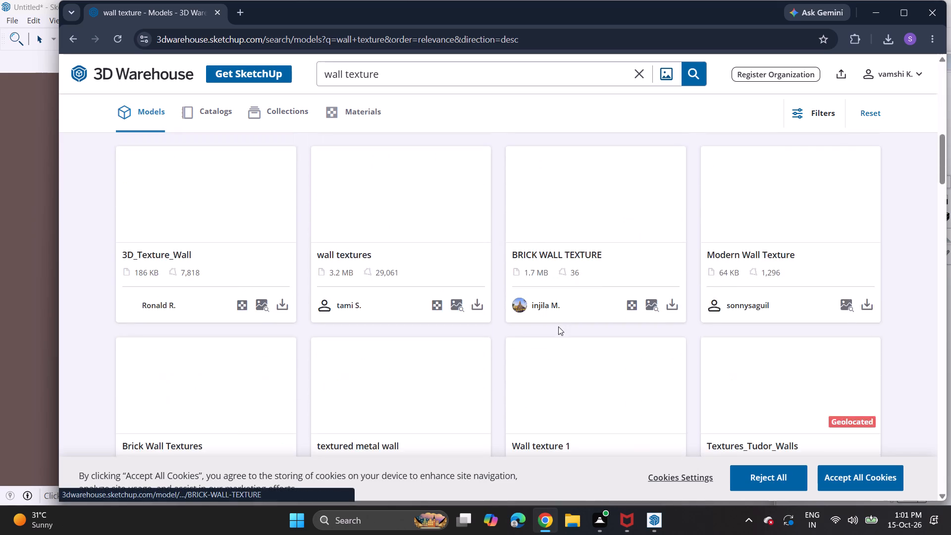
scroll(558, 326, "down", 20)
scroll(558, 326, "down", 12)
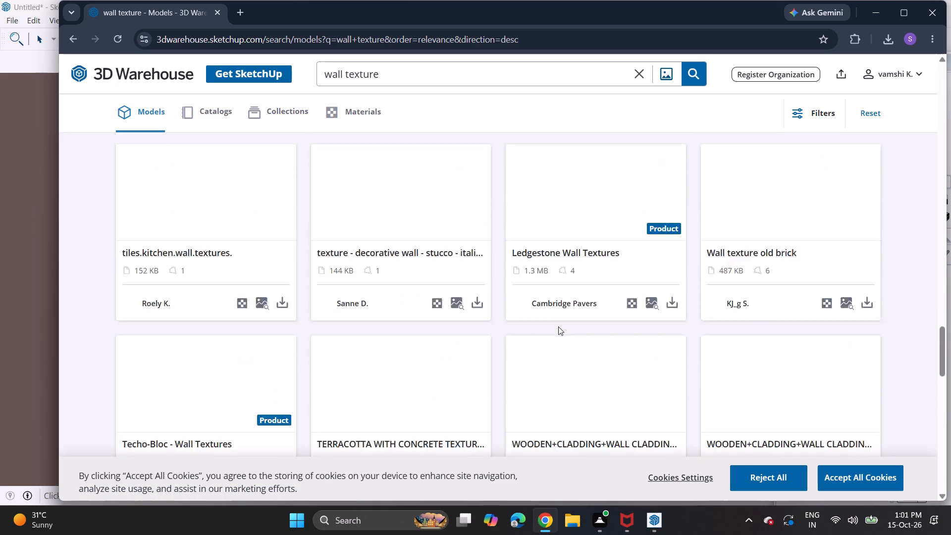
scroll(558, 326, "down", 14)
scroll(556, 327, "up", 12)
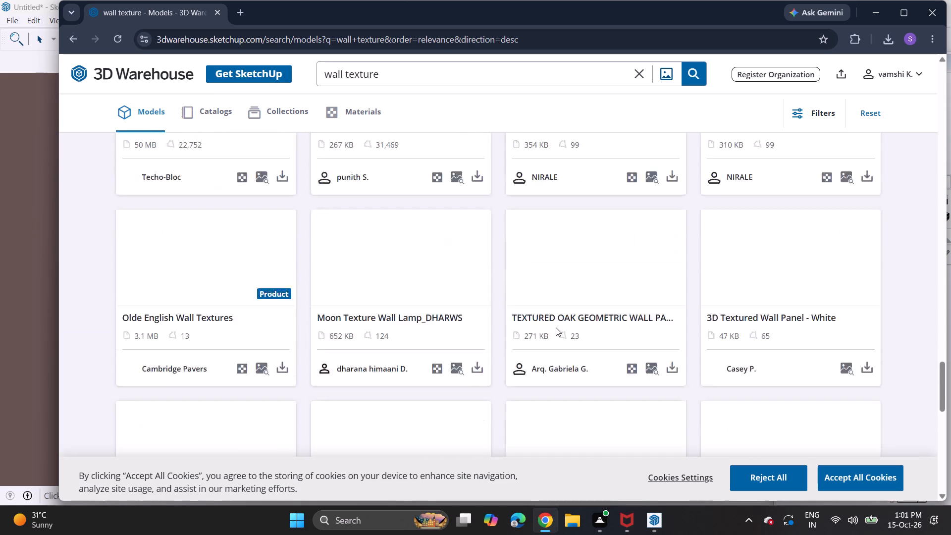
scroll(558, 323, "up", 20)
scroll(558, 323, "up", 11)
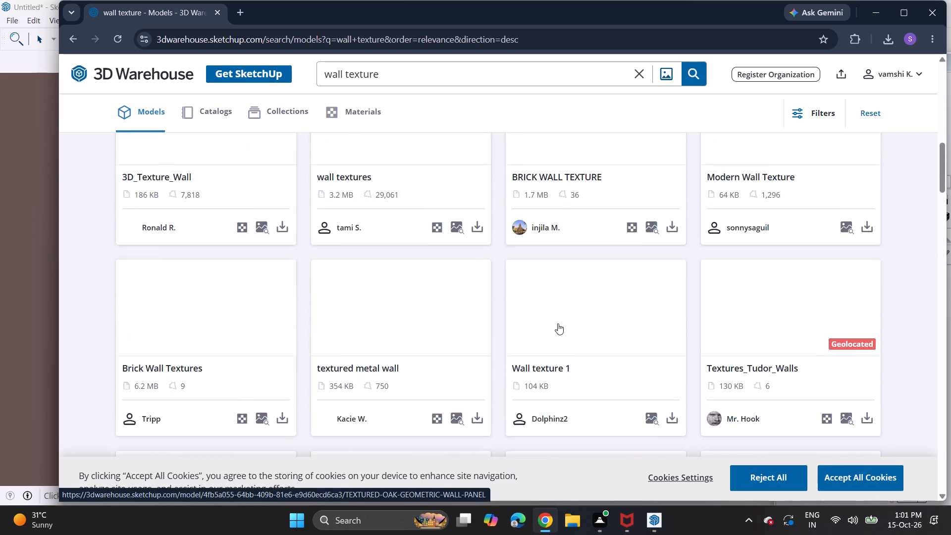
scroll(558, 323, "up", 16)
scroll(558, 323, "down", 17)
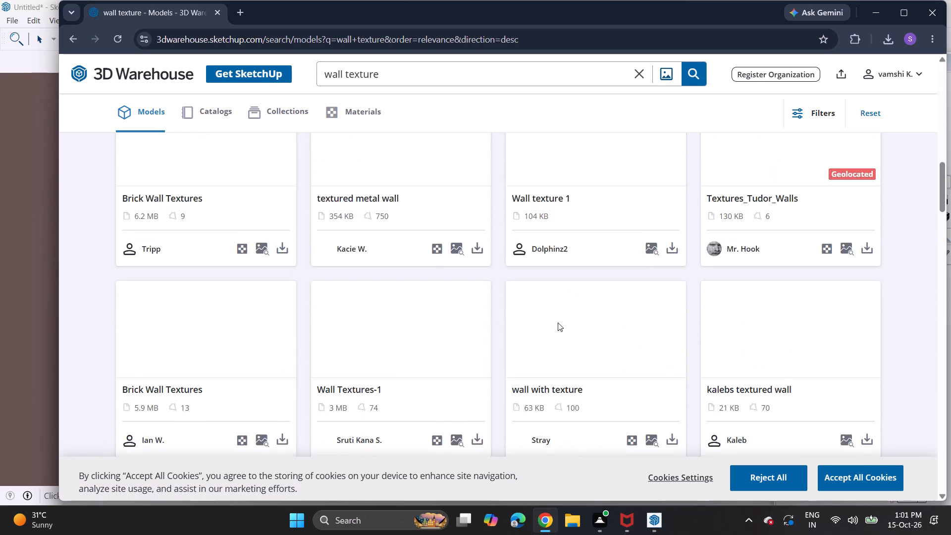
scroll(558, 322, "down", 11)
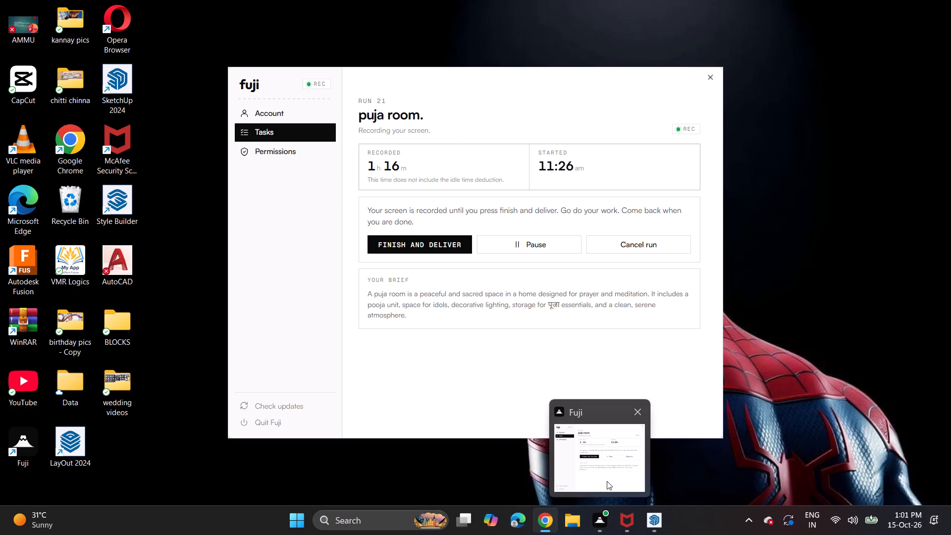
scroll(579, 268, "up", 13)
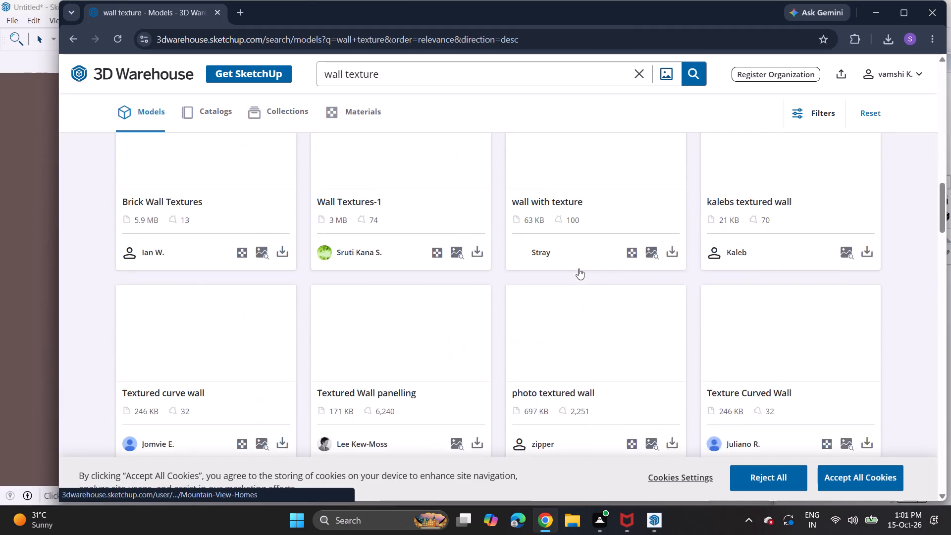
scroll(579, 268, "up", 17)
scroll(579, 268, "up", 4)
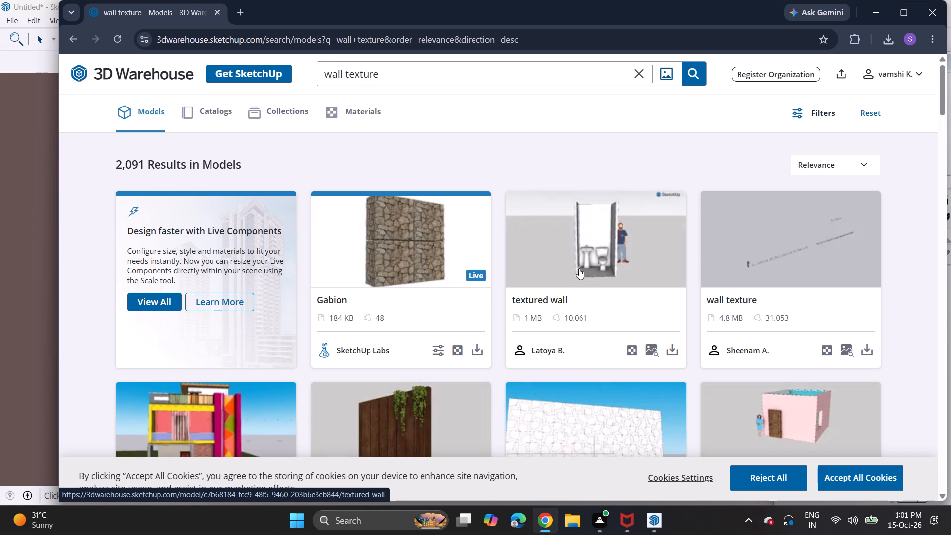
Find the 3.2 MB "wall textures" model showing a row of patterned panels and download it.
scroll(515, 309, "down", 5)
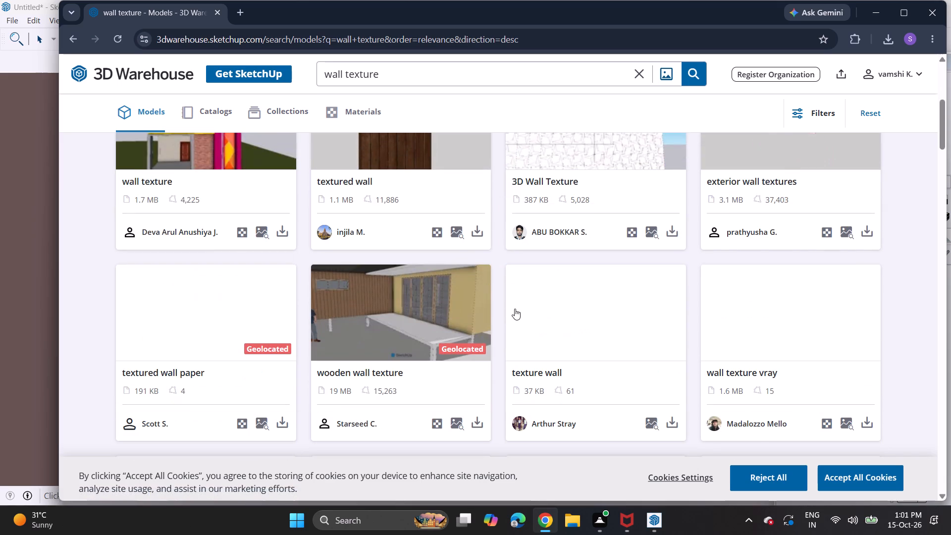
scroll(515, 309, "up", 1)
scroll(515, 309, "down", 1)
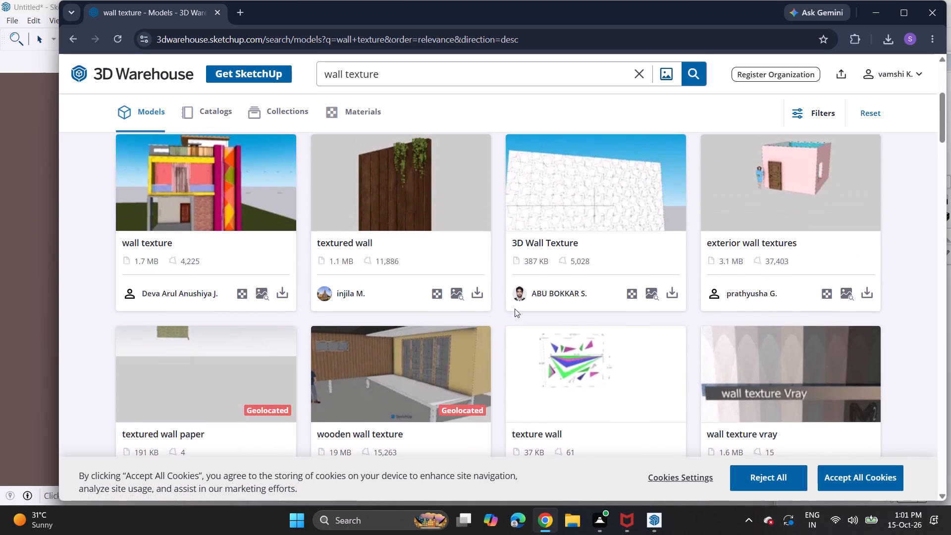
scroll(515, 309, "down", 4)
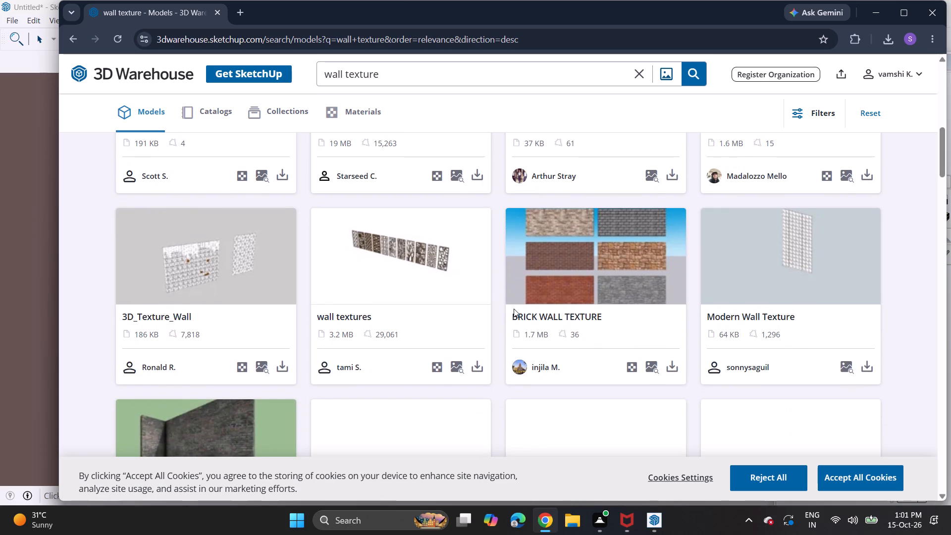
scroll(469, 313, "down", 3)
scroll(469, 313, "up", 2)
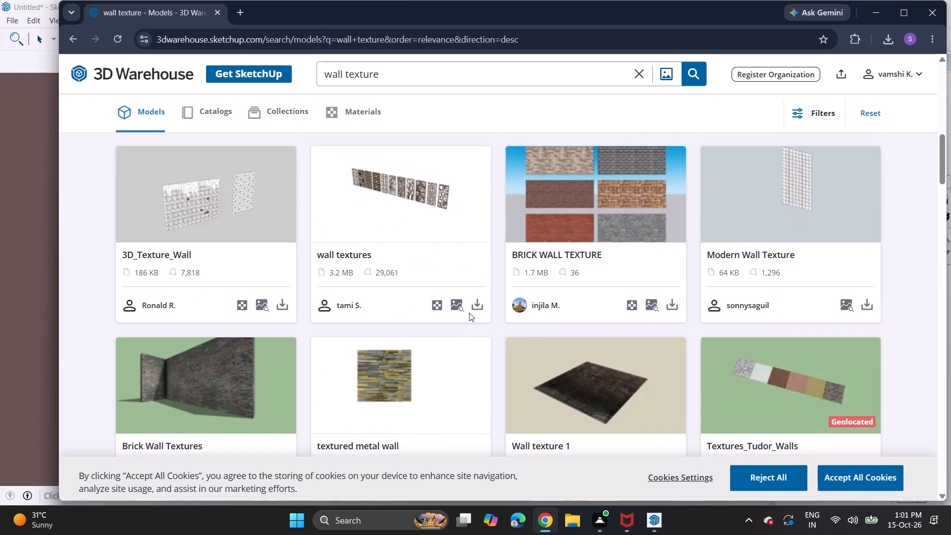
left_click(475, 308)
left_click(481, 327)
Find the 686 KB "wall panel texture 3d" model with the white petal relief pattern and download it.
scroll(496, 329, "down", 3)
scroll(548, 373, "down", 2)
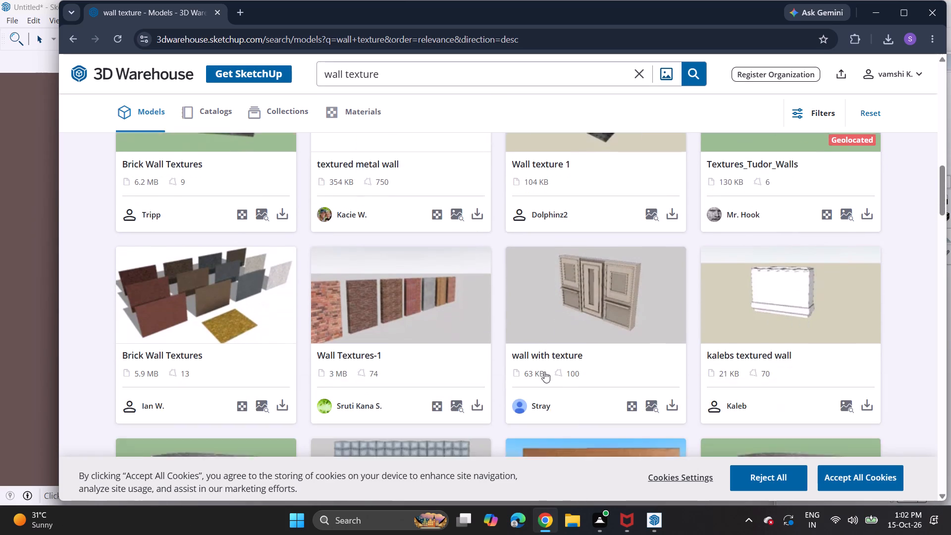
scroll(389, 377, "down", 4)
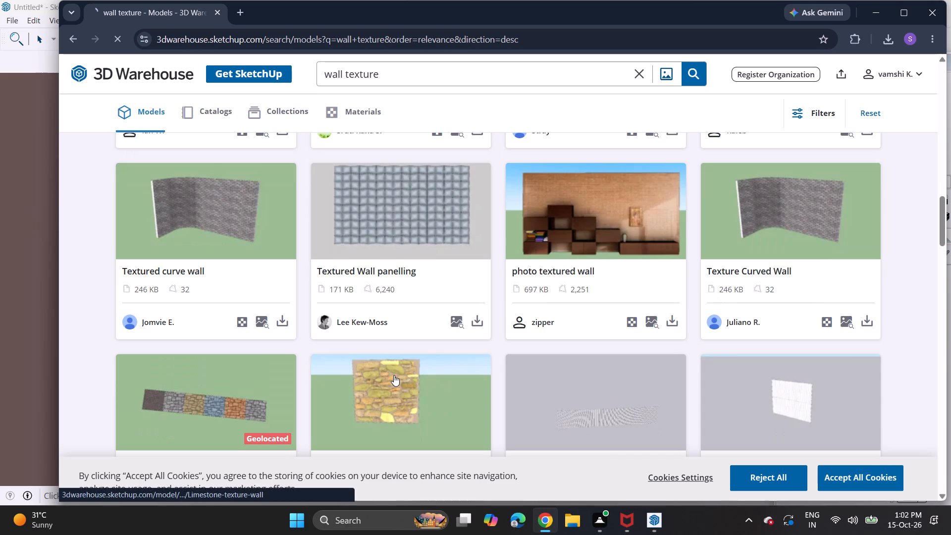
scroll(394, 375, "down", 6)
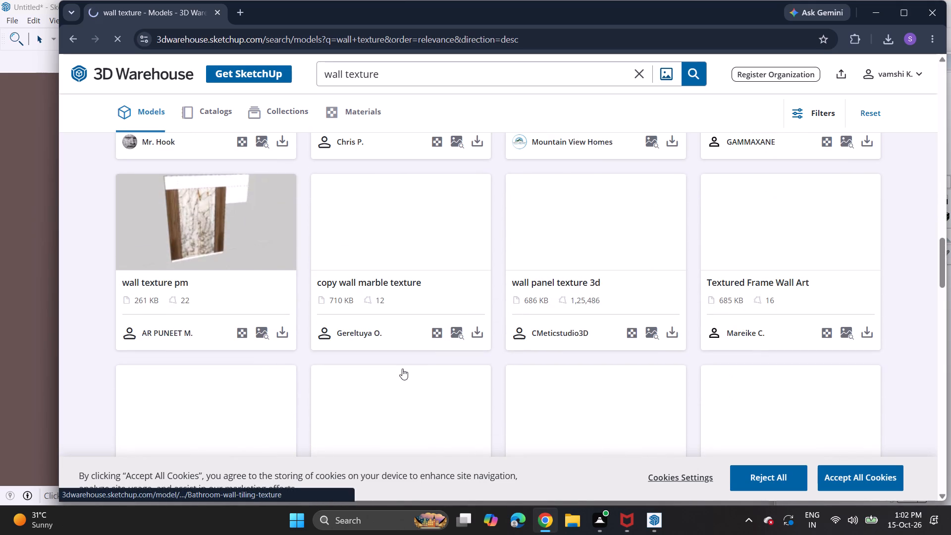
scroll(402, 369, "down", 2)
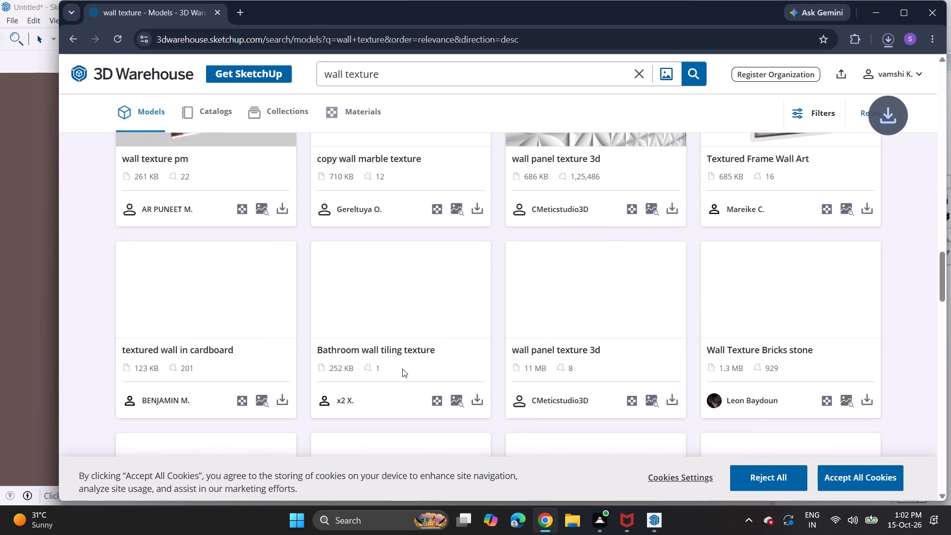
scroll(440, 364, "up", 3)
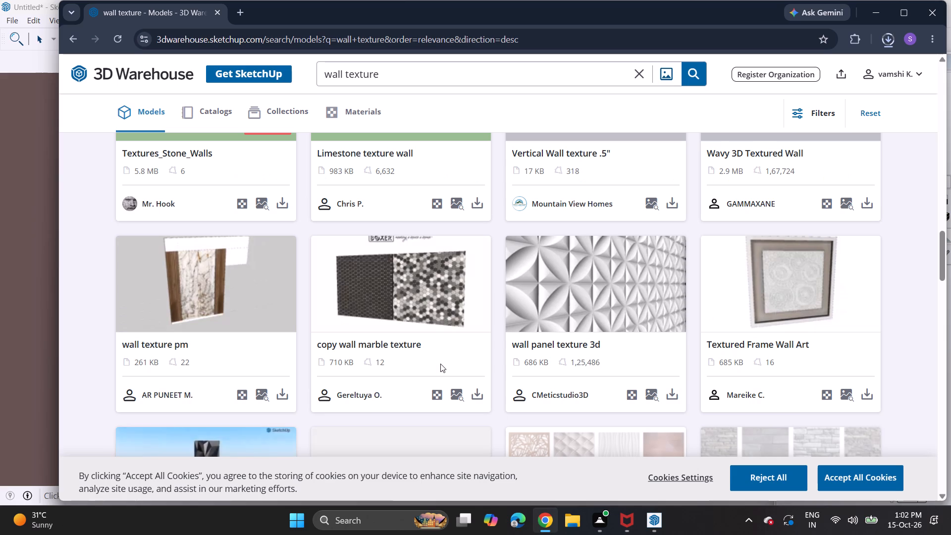
left_click(672, 395)
left_click(684, 294)
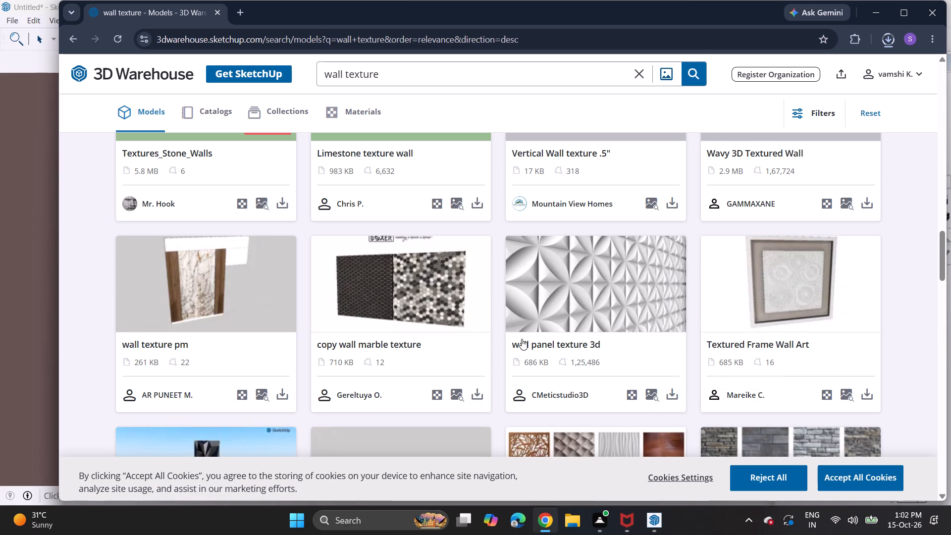
Look through more of the wall texture search results for other models suited to the pooja room walls.
scroll(522, 339, "down", 9)
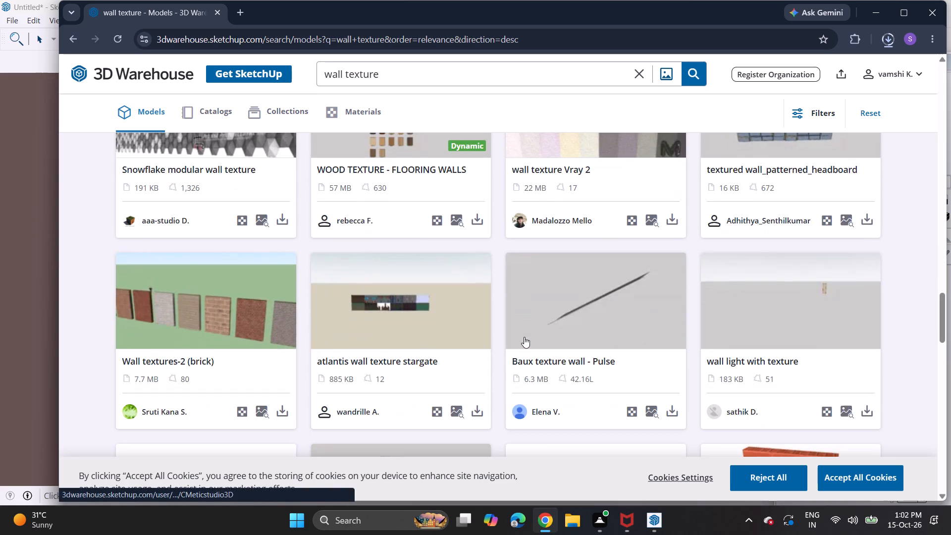
scroll(524, 337, "down", 5)
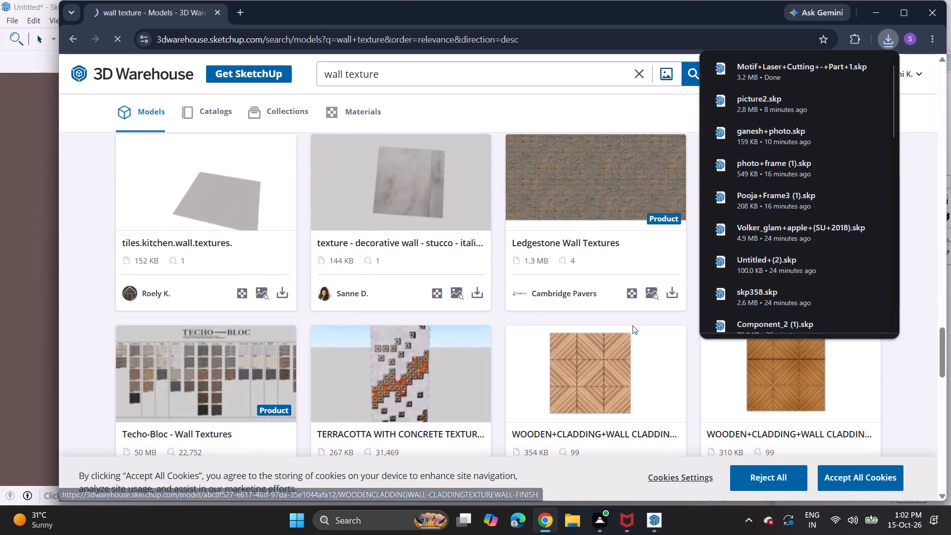
scroll(598, 349, "down", 4)
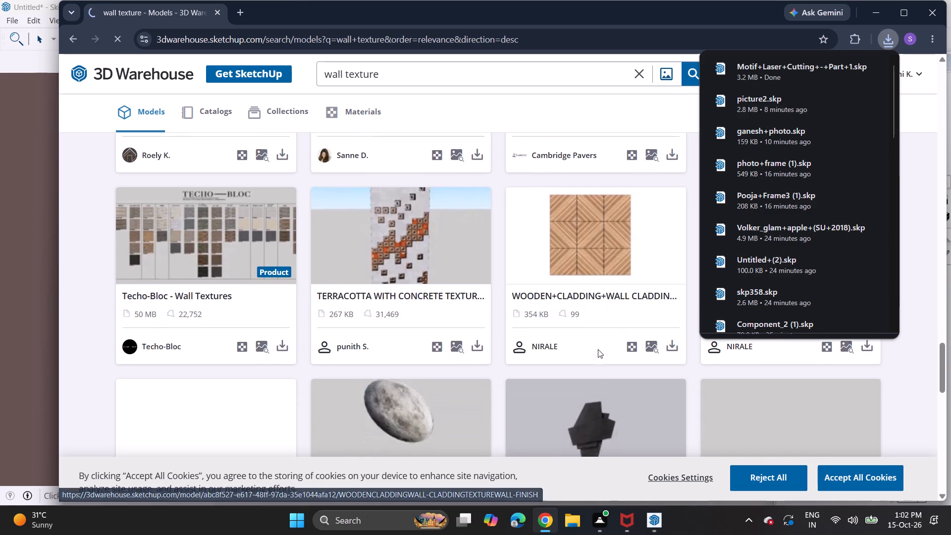
scroll(598, 349, "down", 4)
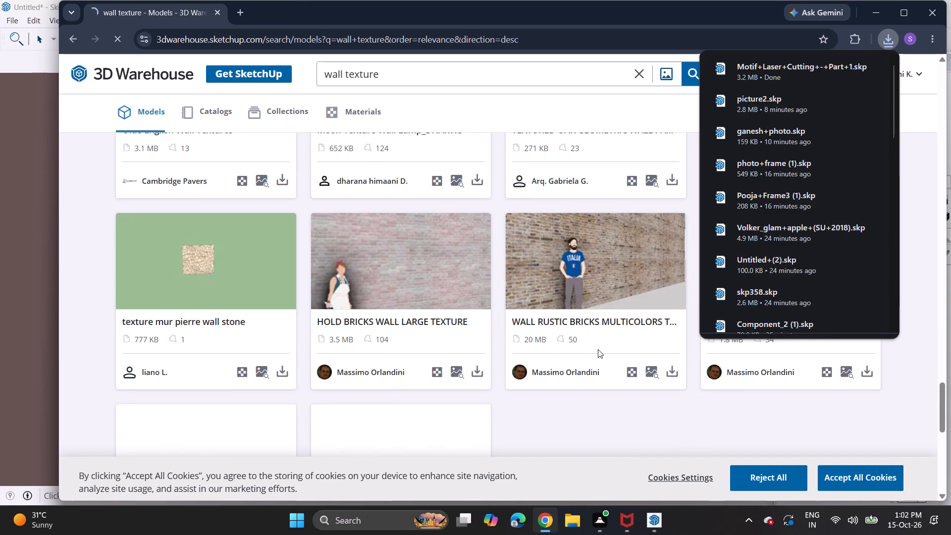
scroll(598, 349, "down", 3)
scroll(562, 371, "up", 2)
scroll(562, 371, "down", 4)
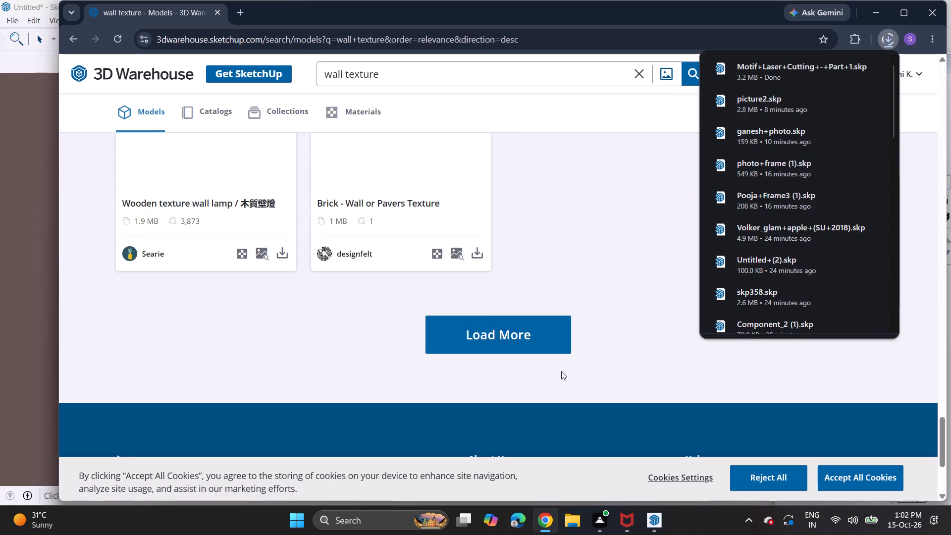
left_click(511, 345)
scroll(549, 332, "up", 5)
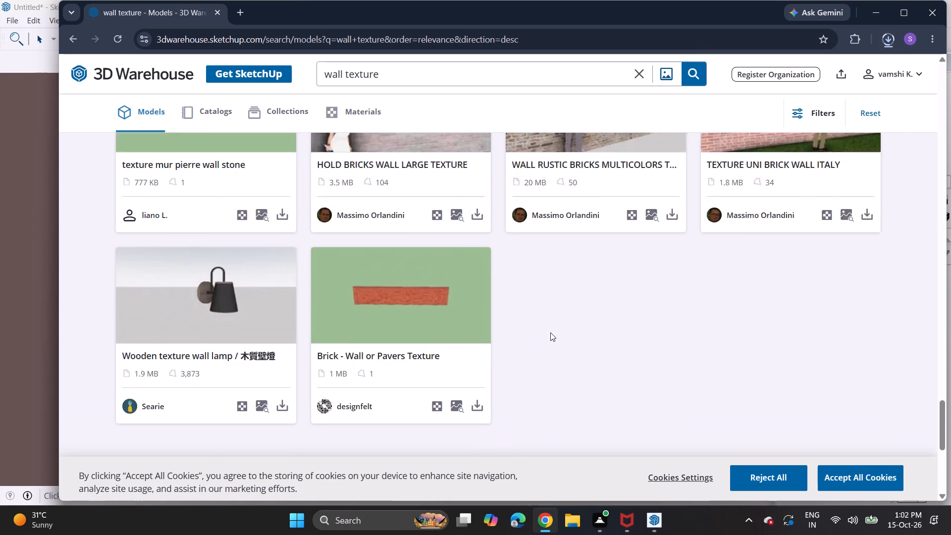
scroll(550, 332, "up", 1)
scroll(644, 349, "up", 6)
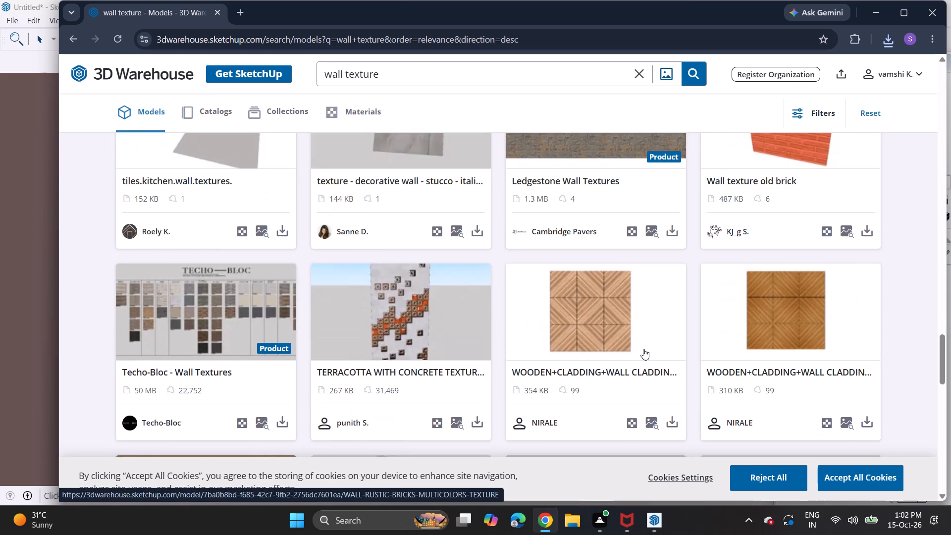
scroll(643, 349, "up", 5)
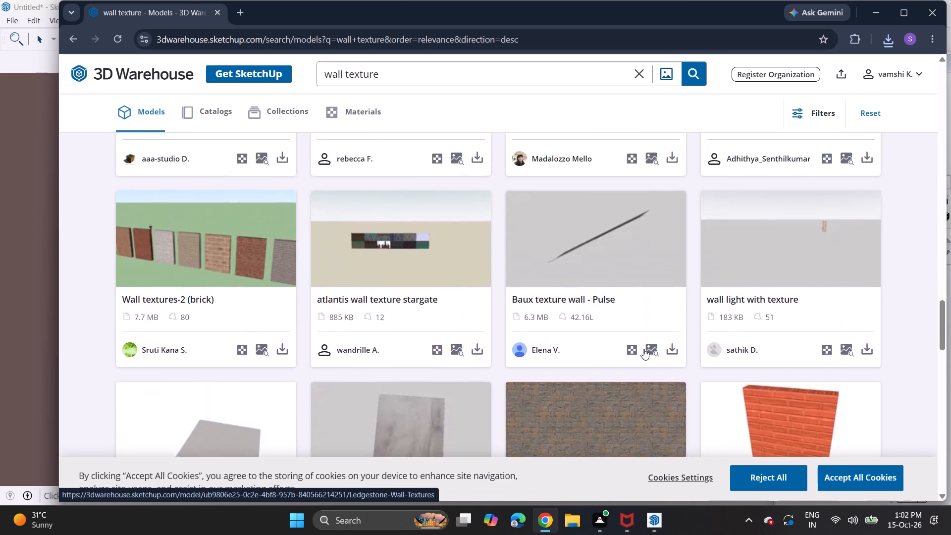
scroll(643, 349, "up", 19)
scroll(643, 349, "up", 3)
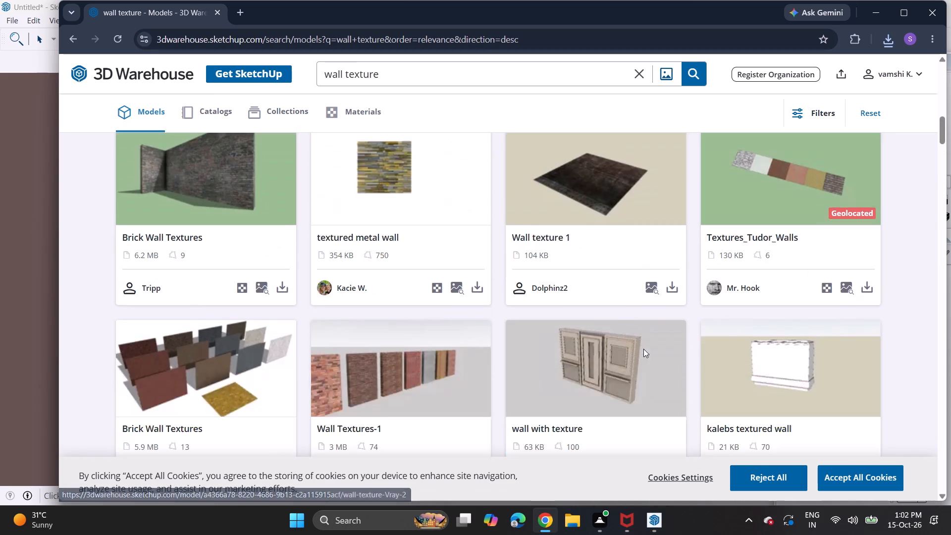
scroll(643, 349, "up", 13)
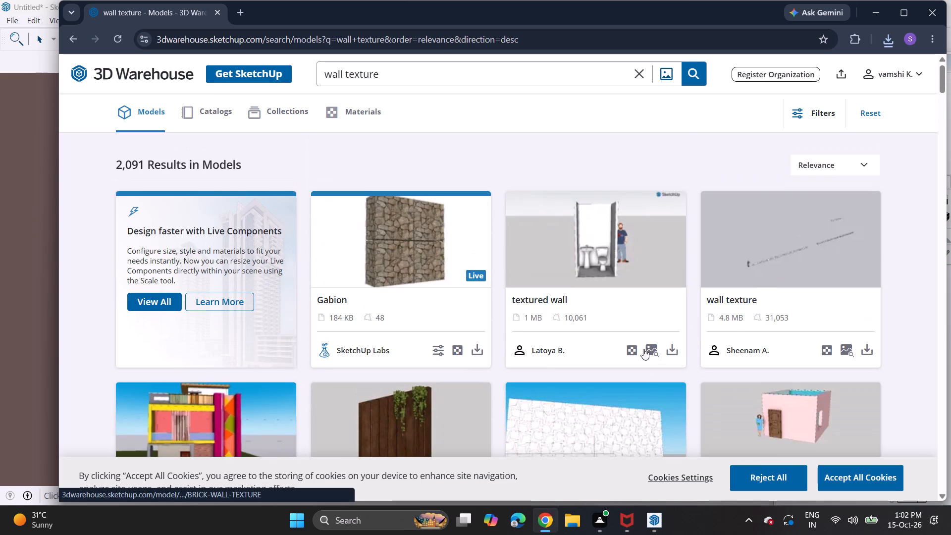
scroll(643, 348, "down", 3)
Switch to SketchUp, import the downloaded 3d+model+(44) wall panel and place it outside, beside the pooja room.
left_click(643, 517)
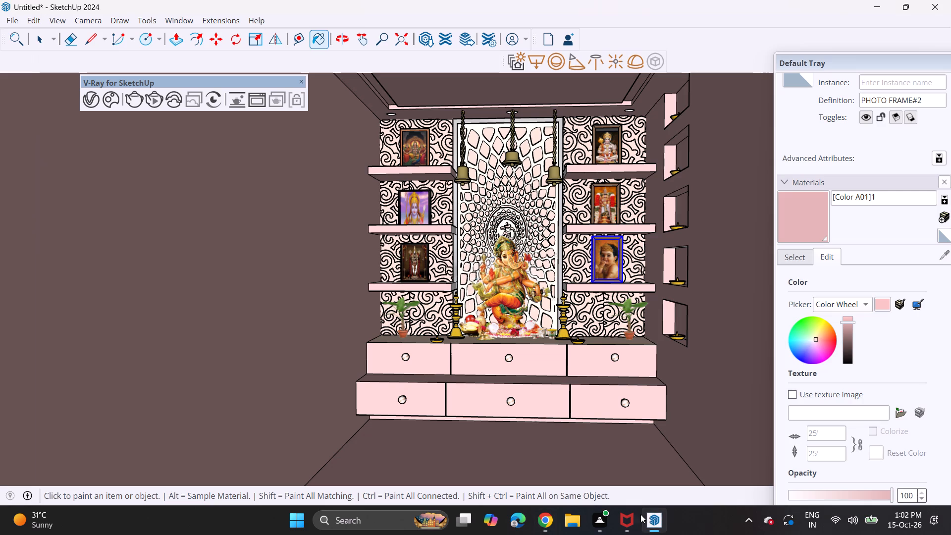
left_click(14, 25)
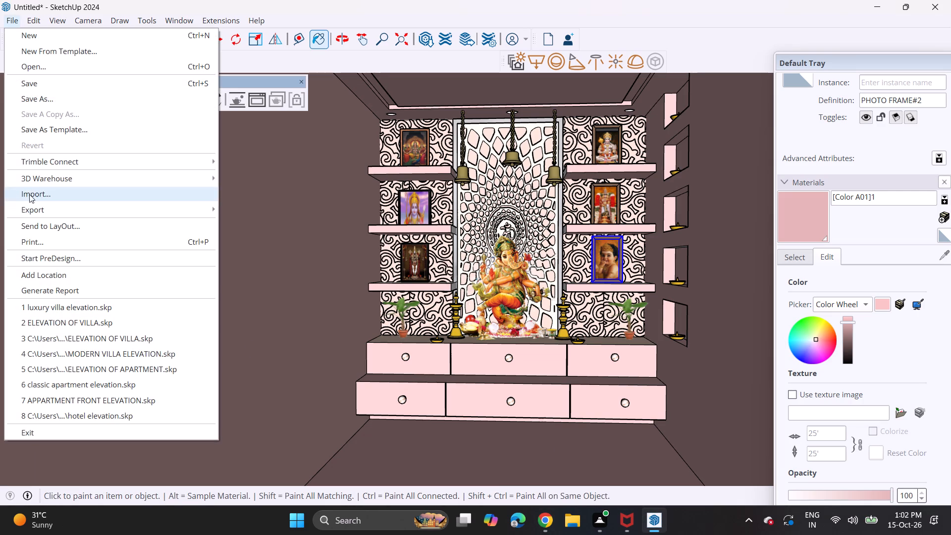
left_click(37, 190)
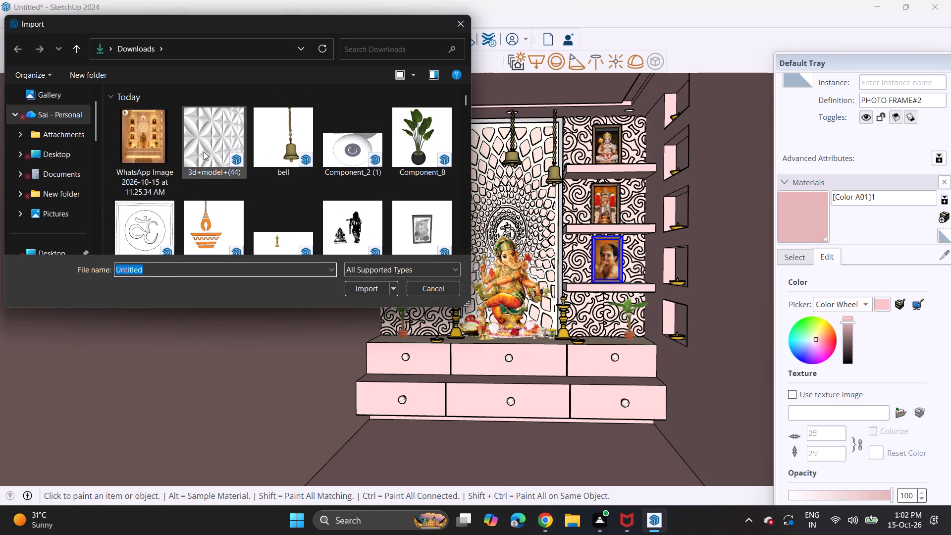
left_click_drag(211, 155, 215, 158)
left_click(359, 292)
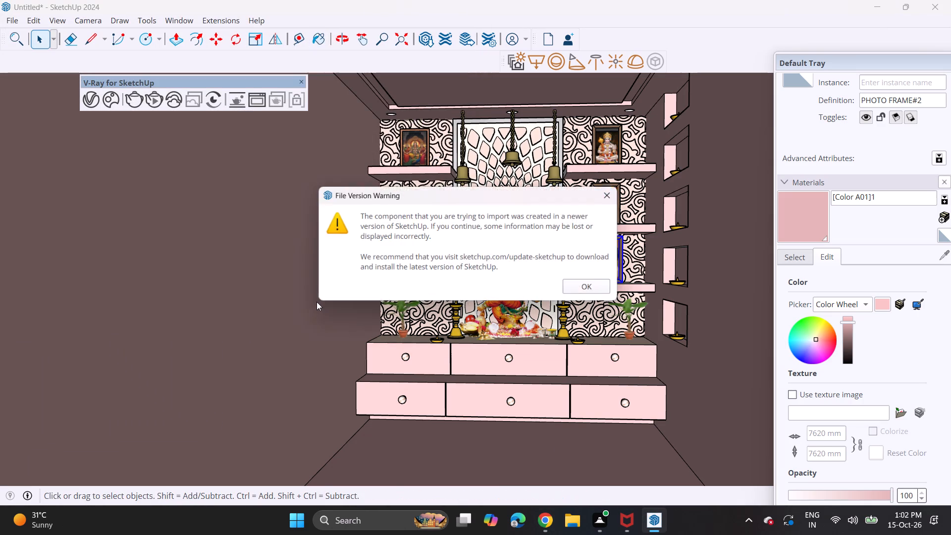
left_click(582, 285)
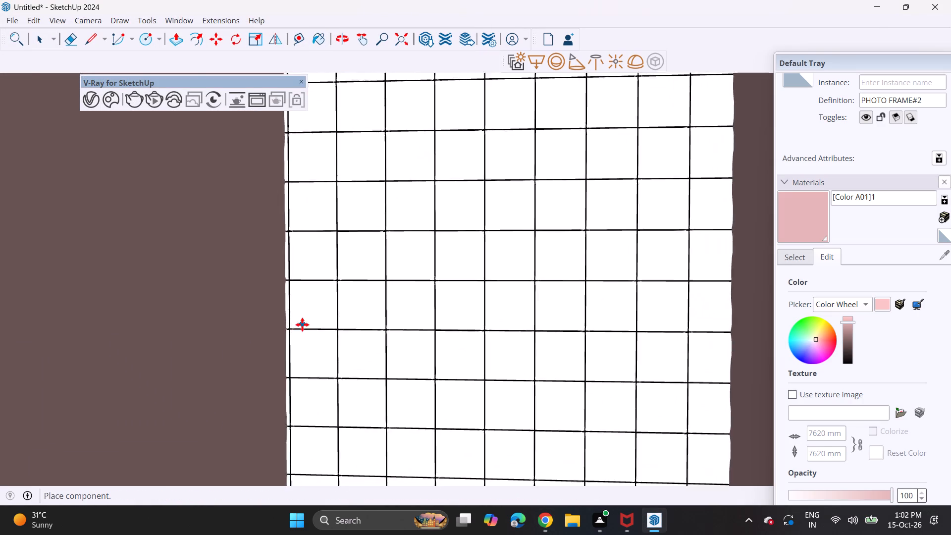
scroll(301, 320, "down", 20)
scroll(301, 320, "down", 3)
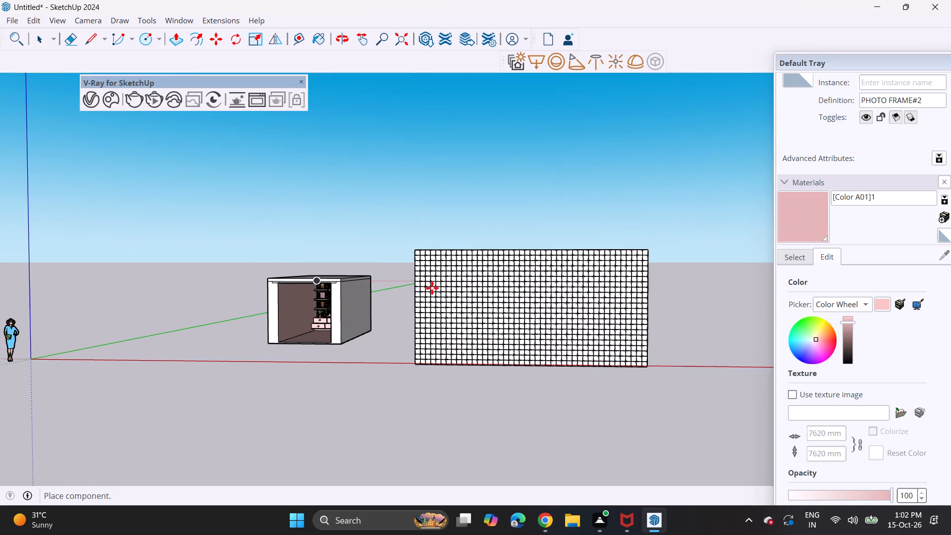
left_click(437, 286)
Examine the imported wall panel's surface pattern up close and from its opposite side.
scroll(451, 299, "up", 17)
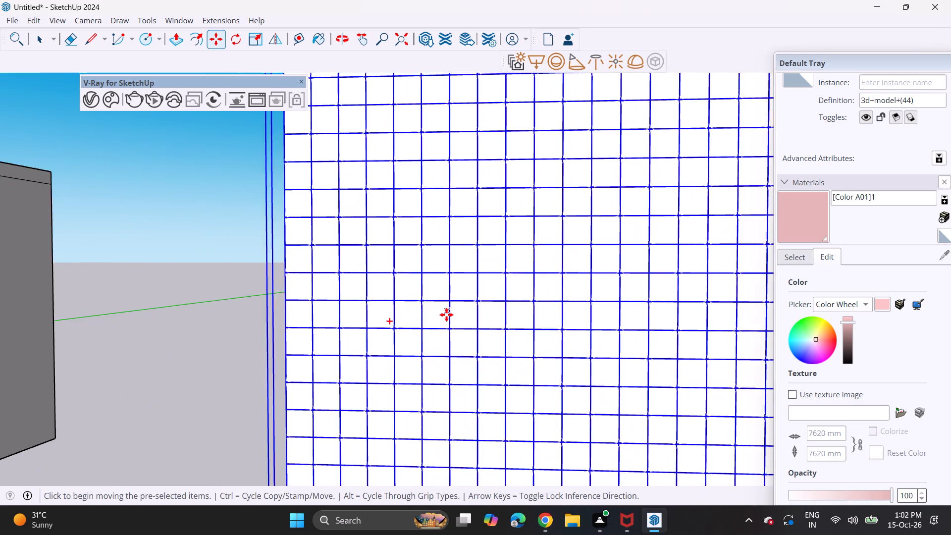
scroll(446, 315, "up", 16)
scroll(446, 315, "down", 9)
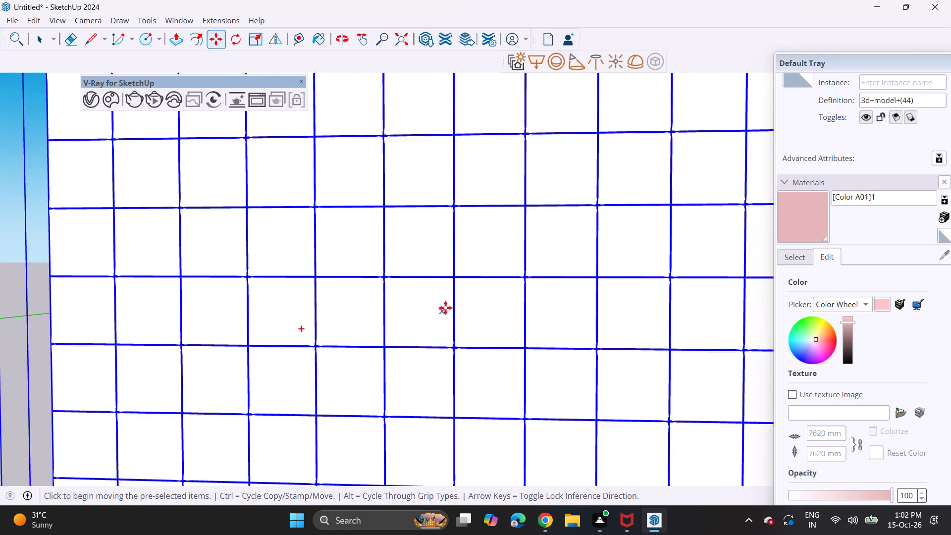
scroll(445, 308, "down", 20)
scroll(445, 308, "down", 14)
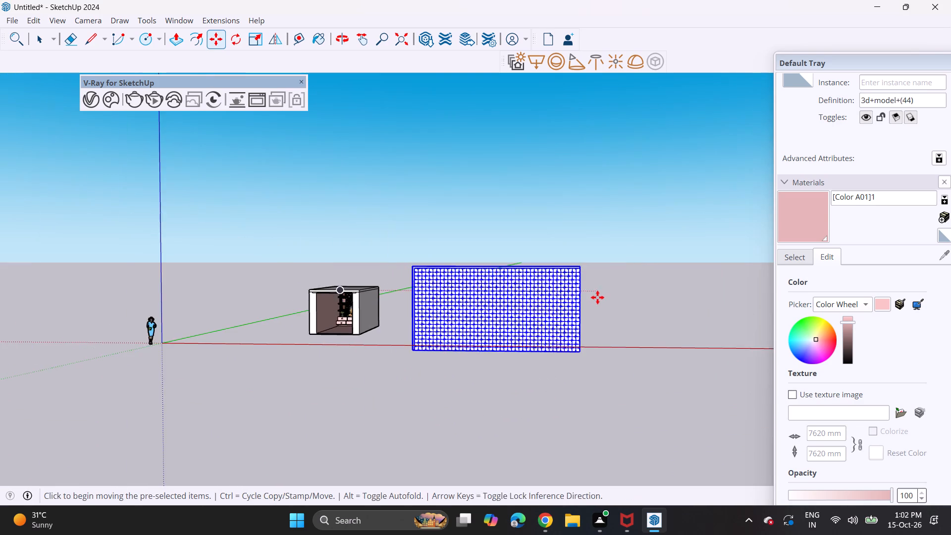
middle_click_drag(597, 297, 33, 314)
middle_click_drag(355, 313, 185, 276)
scroll(348, 287, "up", 5)
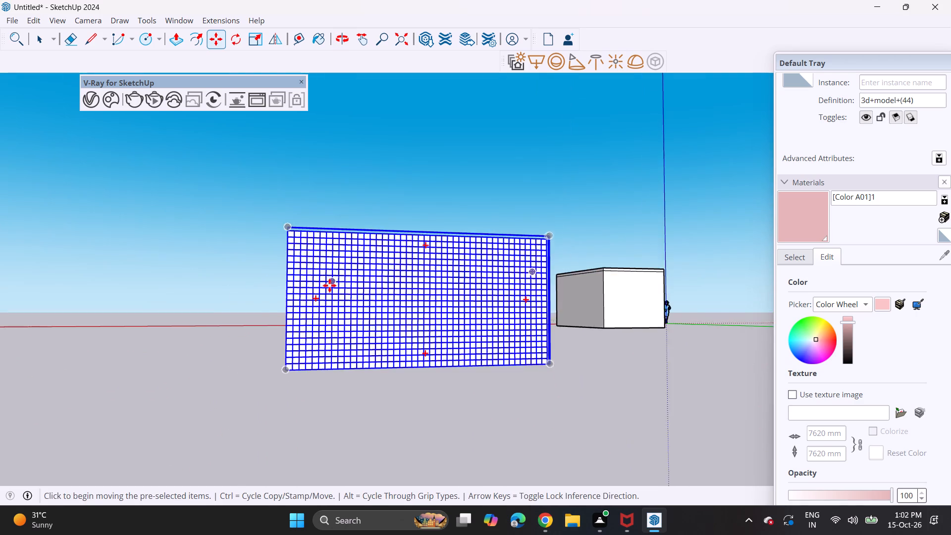
scroll(329, 285, "up", 15)
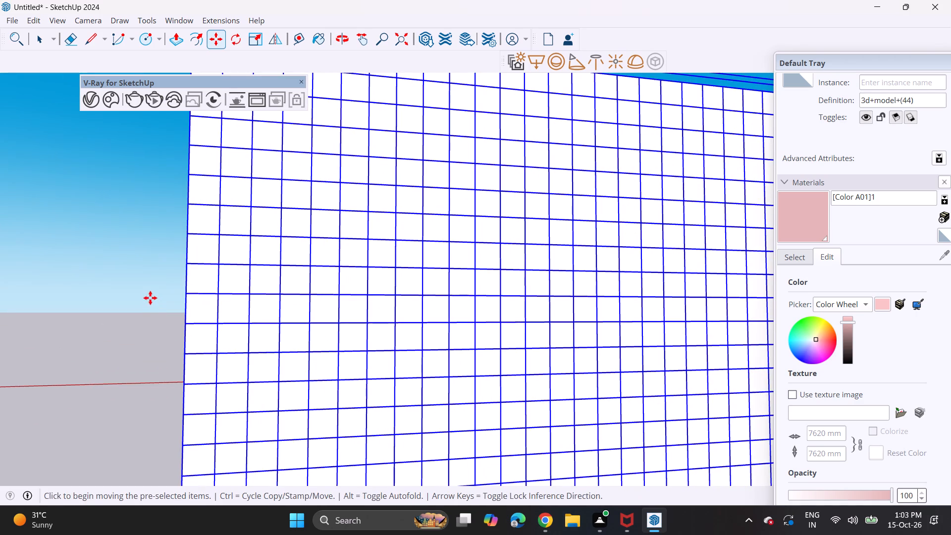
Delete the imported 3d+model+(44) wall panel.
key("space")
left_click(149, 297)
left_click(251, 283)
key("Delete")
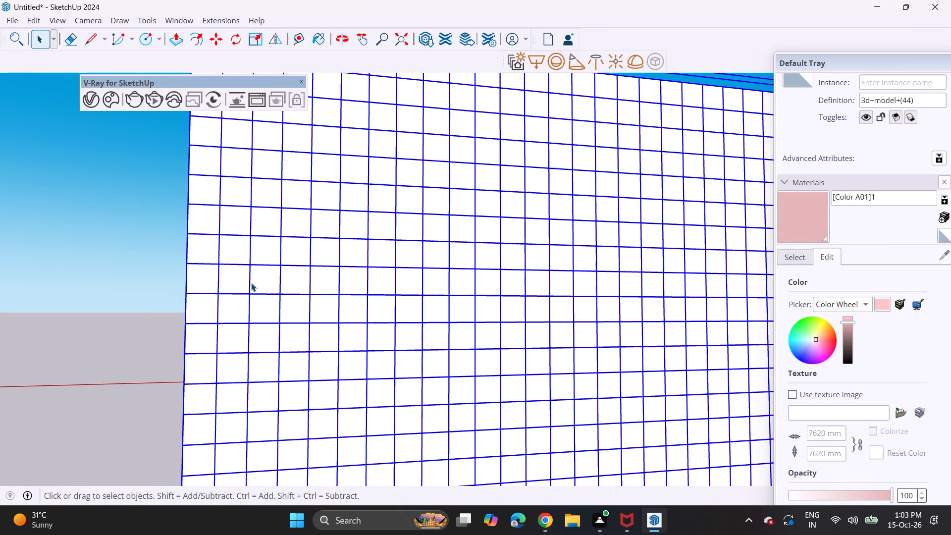
Examine the pooja unit and the surrounding walls from inside the room.
scroll(227, 286, "down", 13)
middle_click_drag(222, 299, 705, 282)
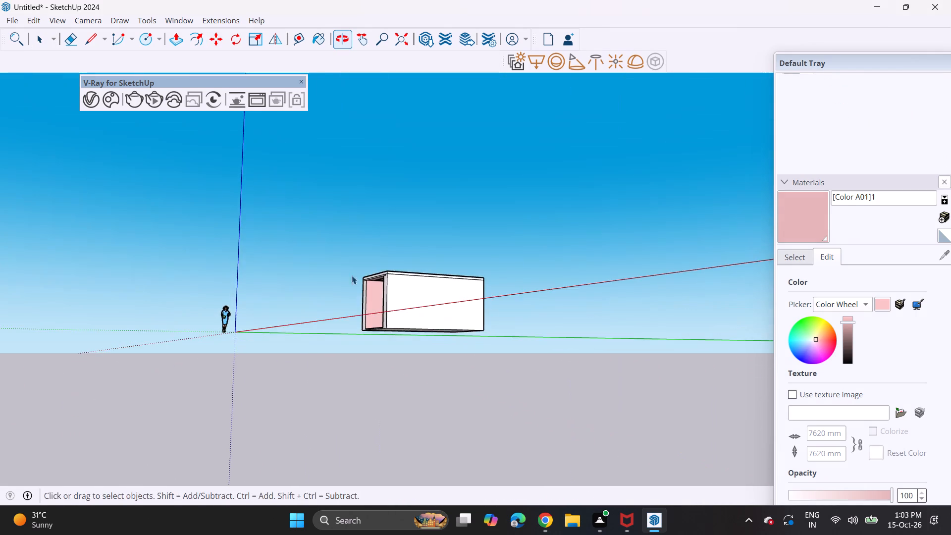
middle_click_drag(301, 288, 617, 317)
scroll(485, 301, "up", 3)
middle_click_drag(485, 301, 480, 300)
middle_click_drag(488, 296, 448, 306)
scroll(488, 296, "up", 2)
scroll(424, 298, "up", 7)
middle_click_drag(427, 311, 422, 289)
scroll(423, 295, "up", 4)
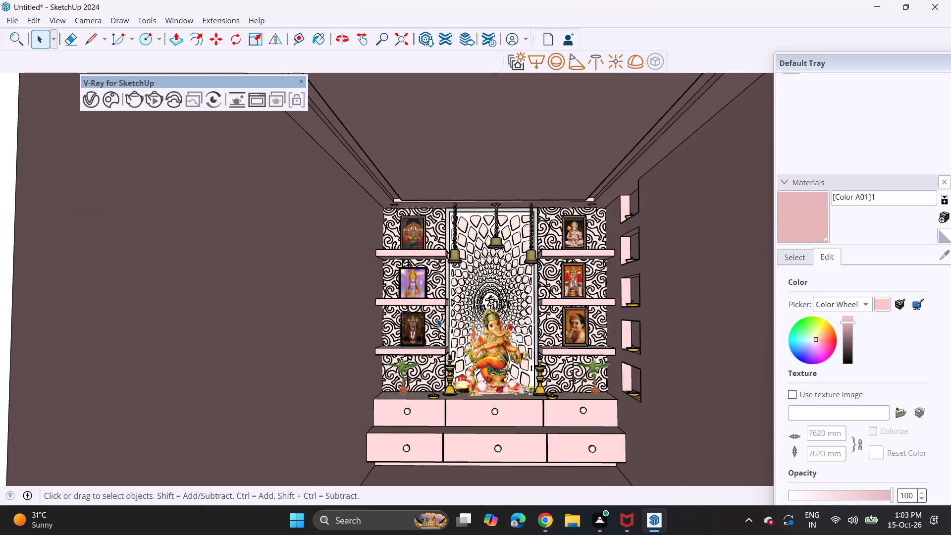
middle_click_drag(437, 319, 414, 283)
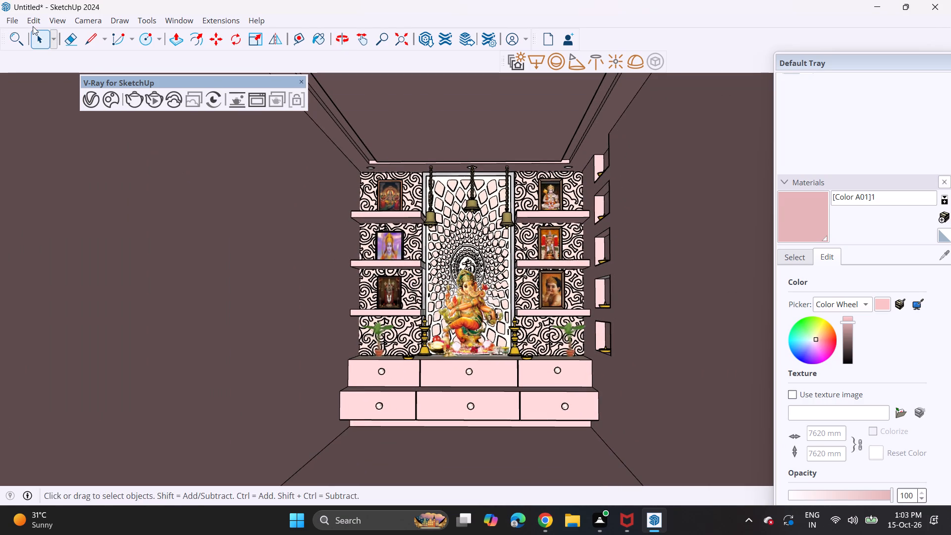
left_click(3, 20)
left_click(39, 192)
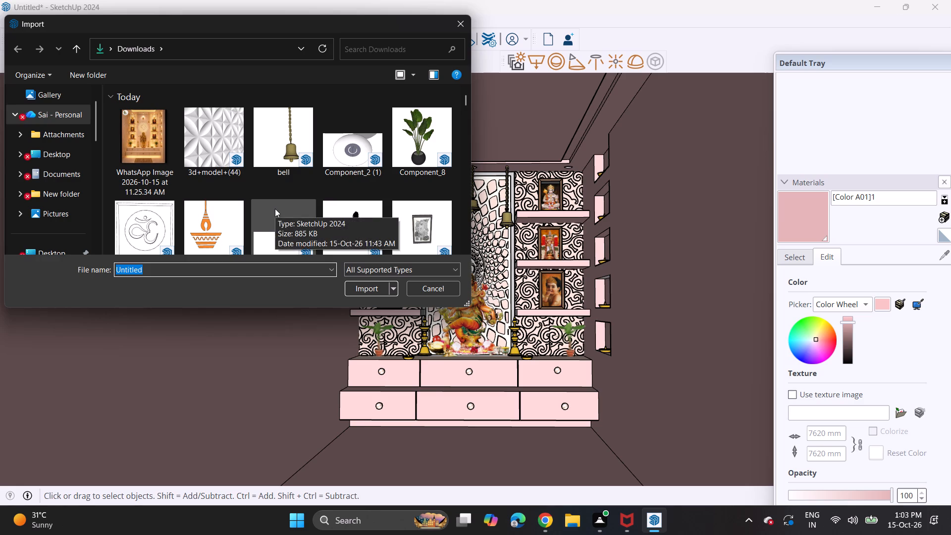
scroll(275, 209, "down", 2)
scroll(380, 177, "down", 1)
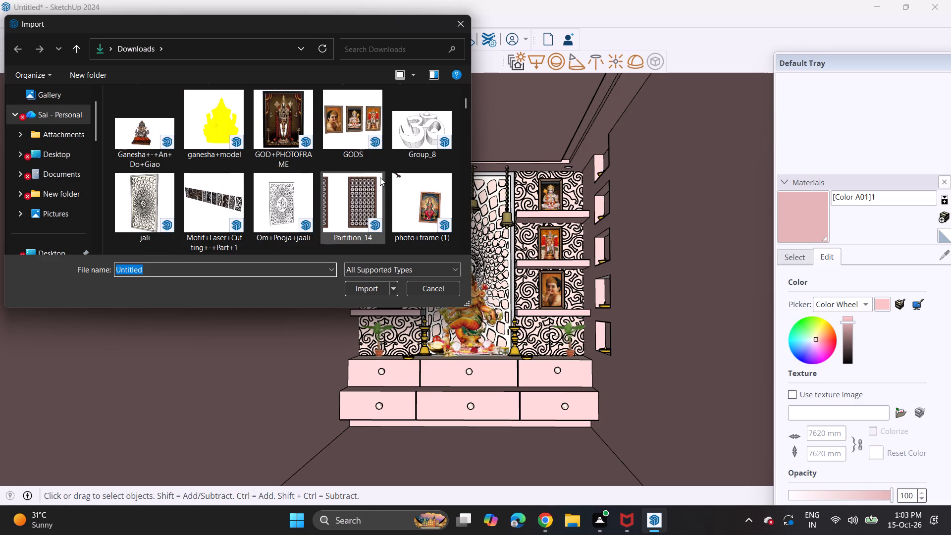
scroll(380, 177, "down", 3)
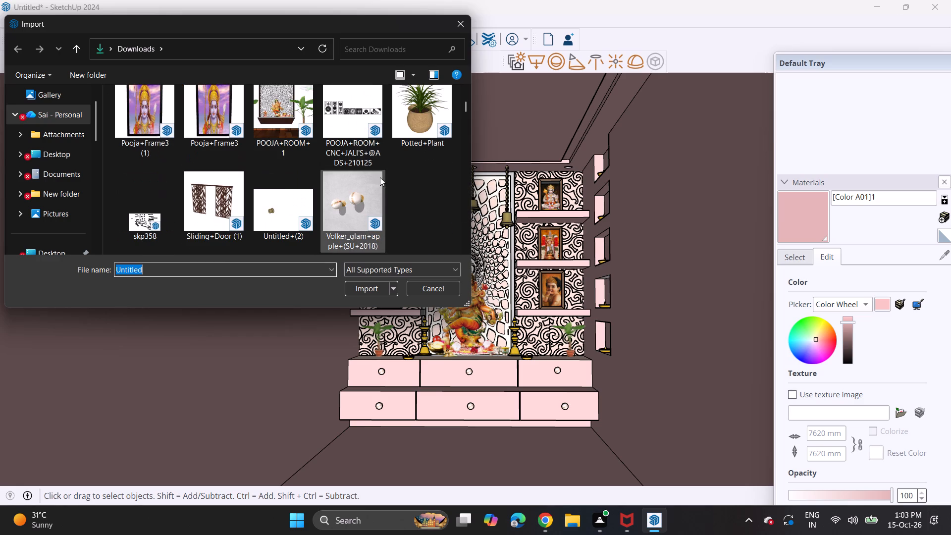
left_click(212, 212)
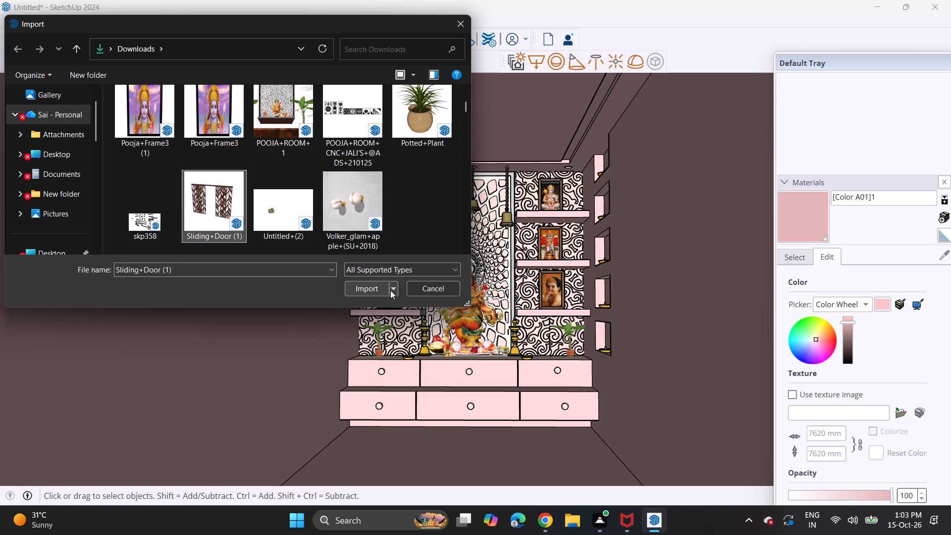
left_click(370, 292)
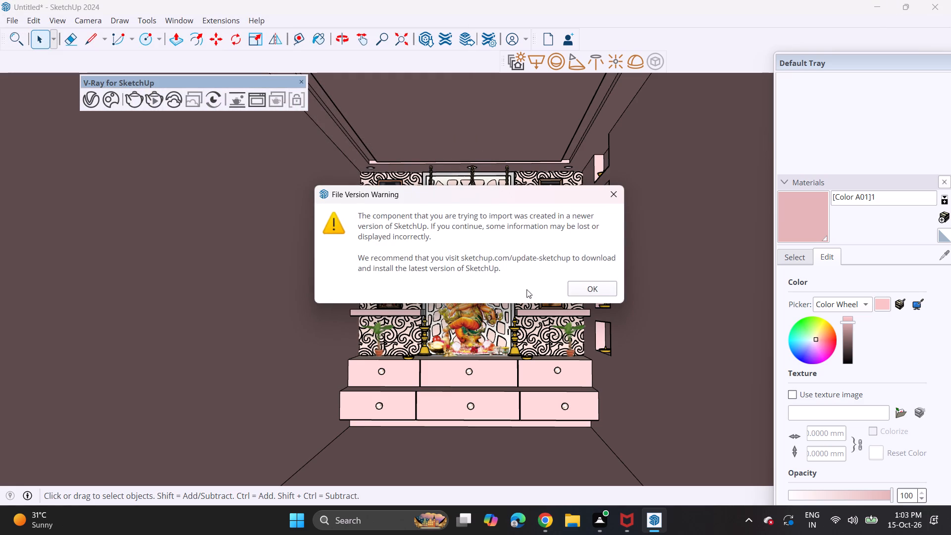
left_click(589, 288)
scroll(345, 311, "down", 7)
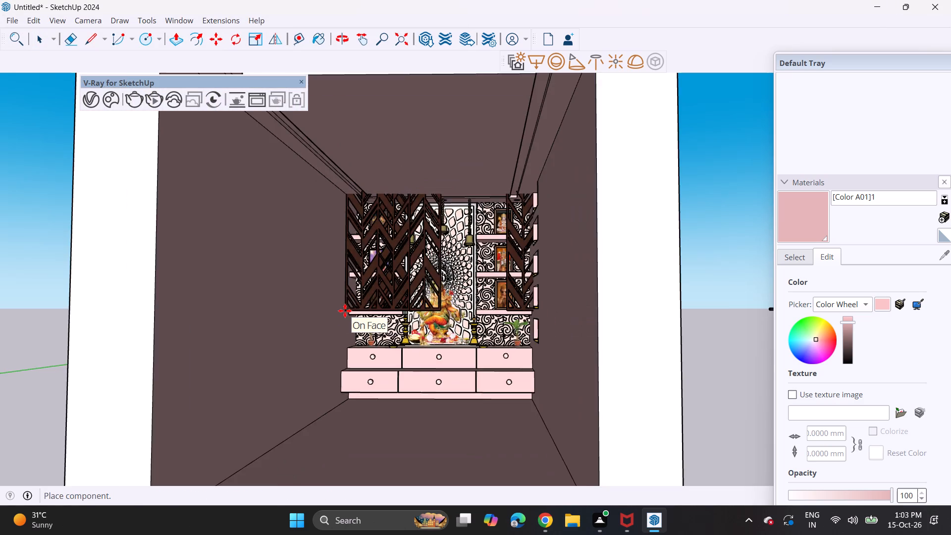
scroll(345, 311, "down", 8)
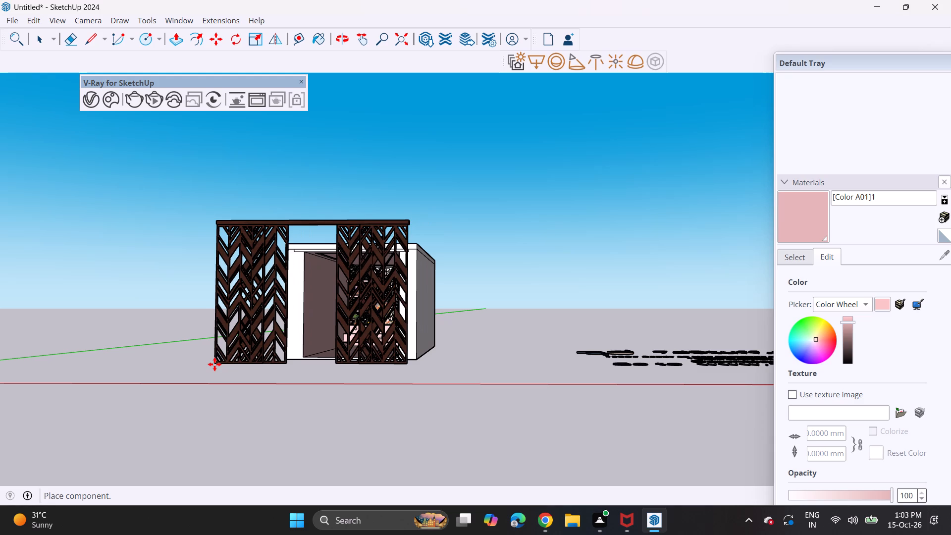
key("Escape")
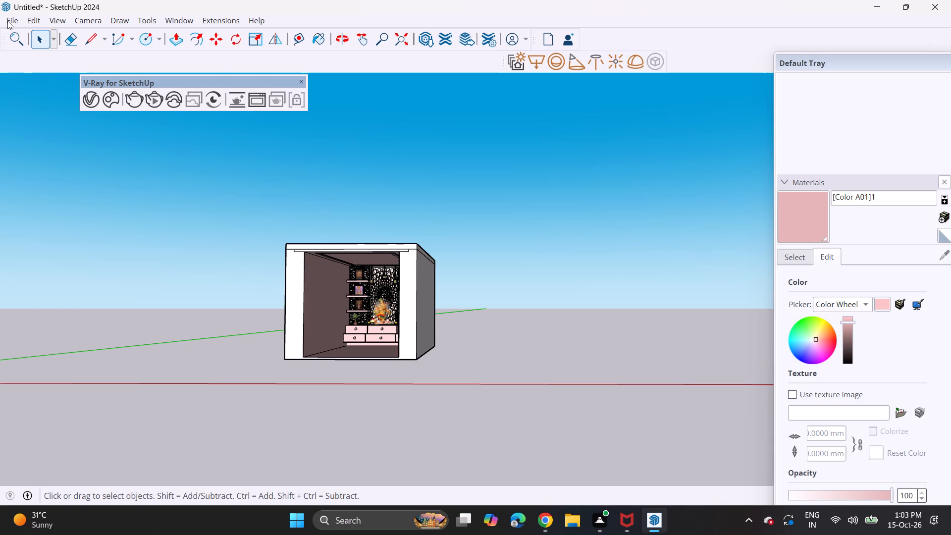
Import the downloaded panel+ranurado slatted wood panel and place it at the front opening of the pooja room.
left_click(7, 21)
left_click(34, 195)
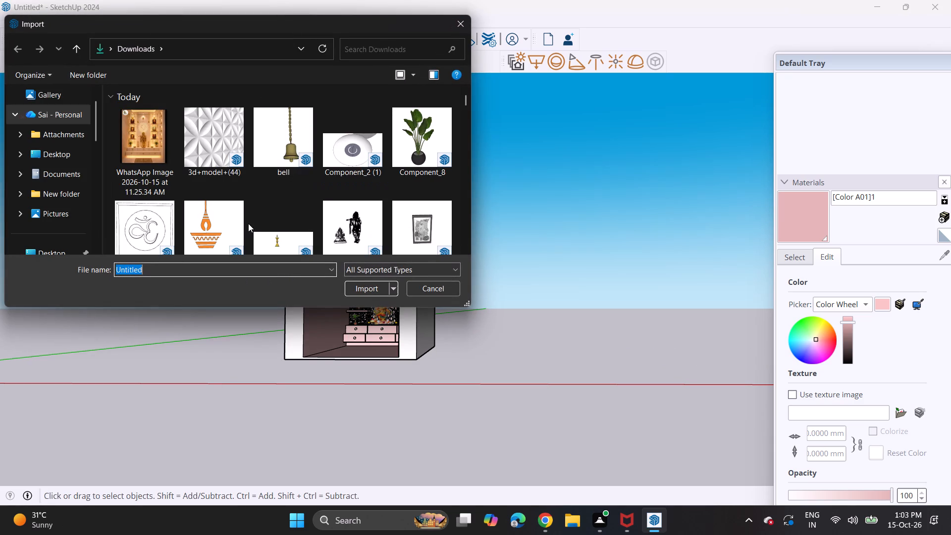
scroll(248, 223, "up", 4)
scroll(248, 223, "down", 12)
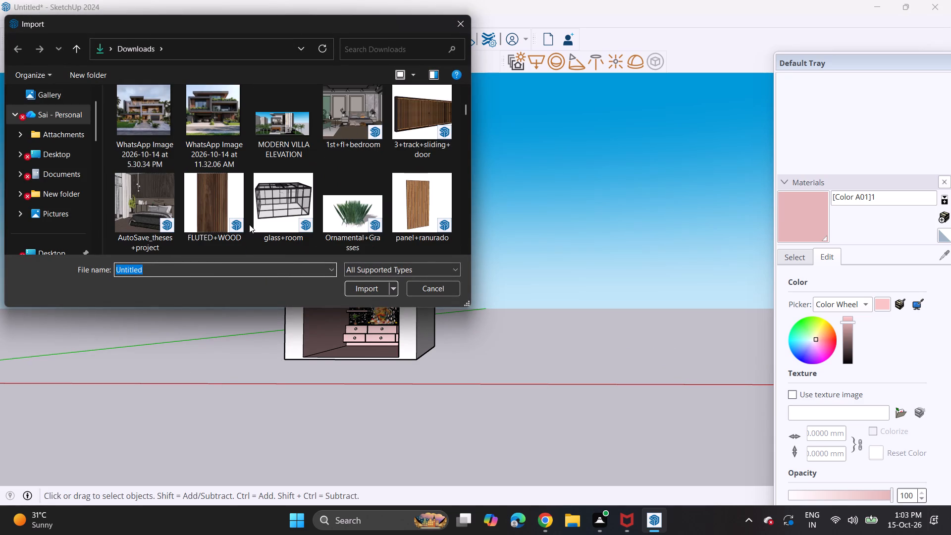
scroll(249, 224, "down", 1)
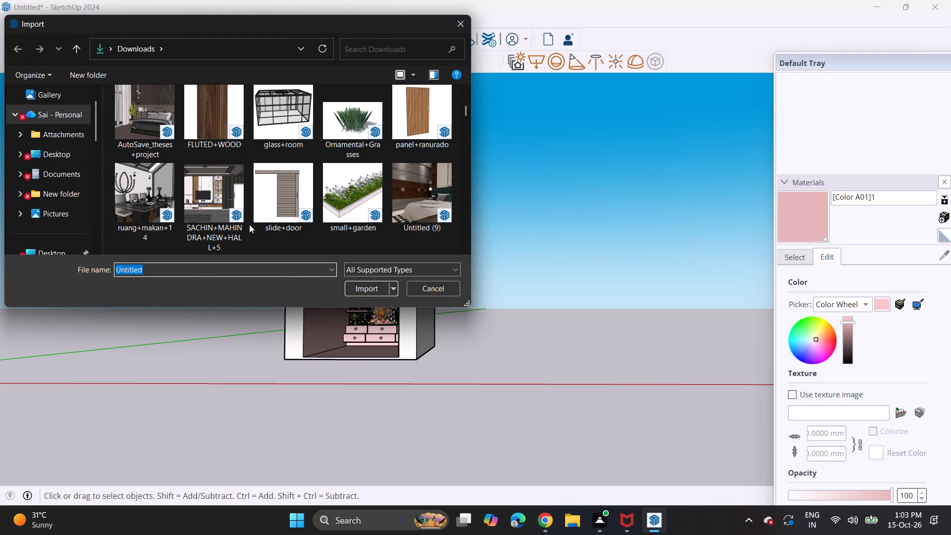
scroll(254, 219, "down", 3)
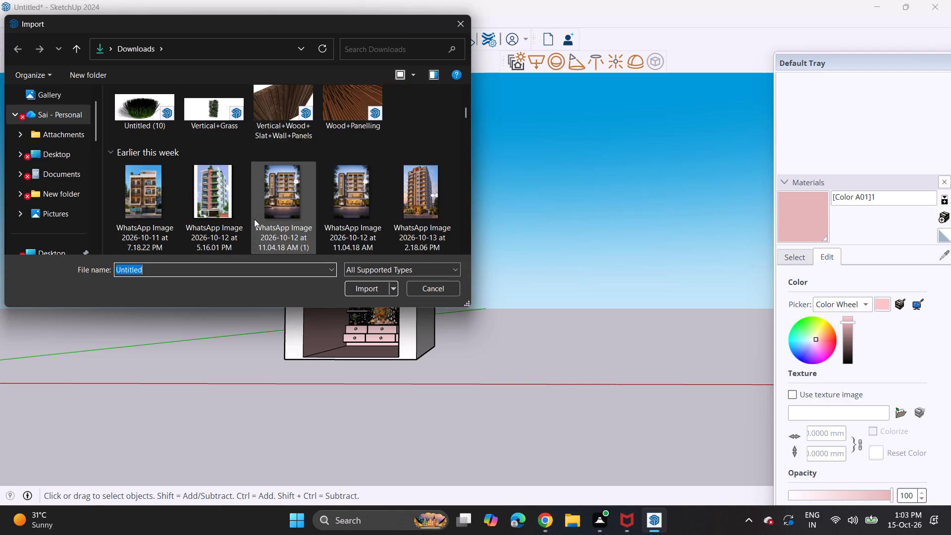
scroll(254, 219, "down", 1)
scroll(254, 219, "up", 5)
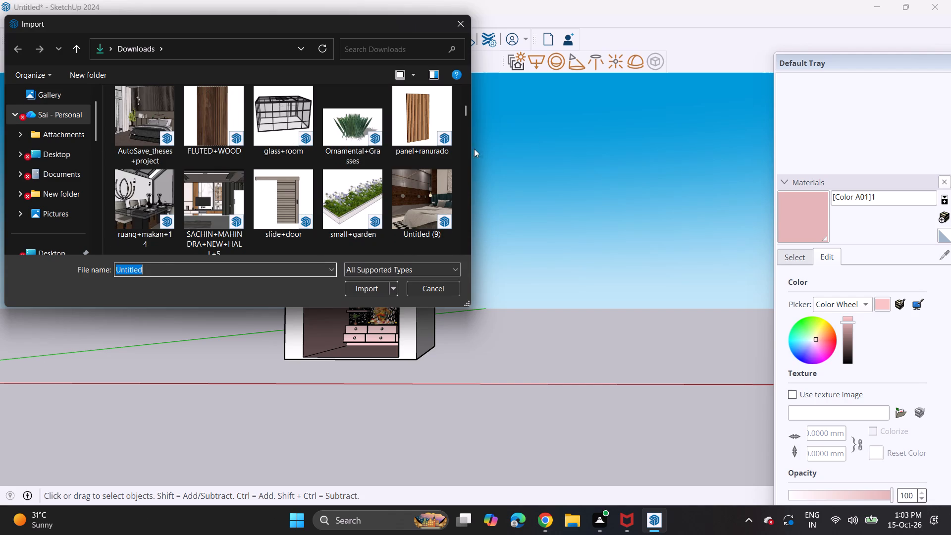
left_click(426, 124)
left_click(367, 287)
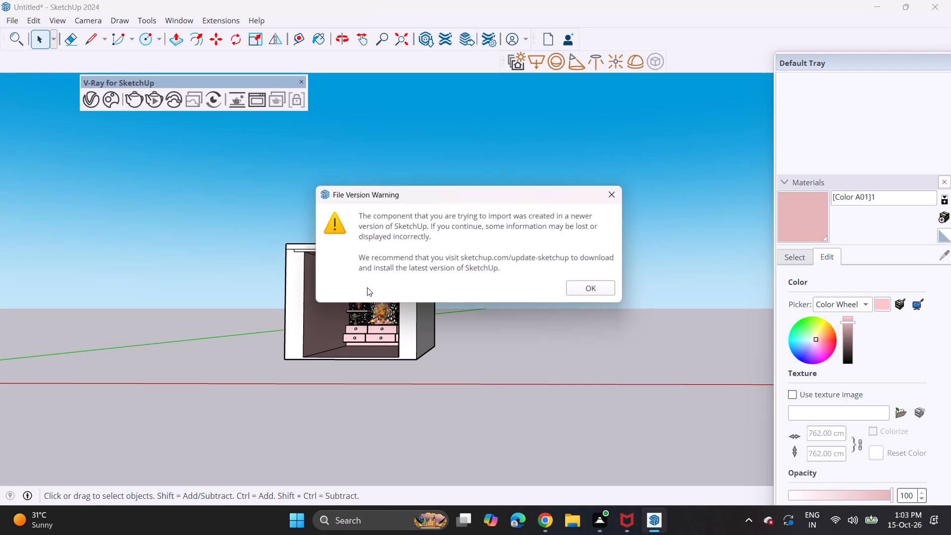
left_click(583, 291)
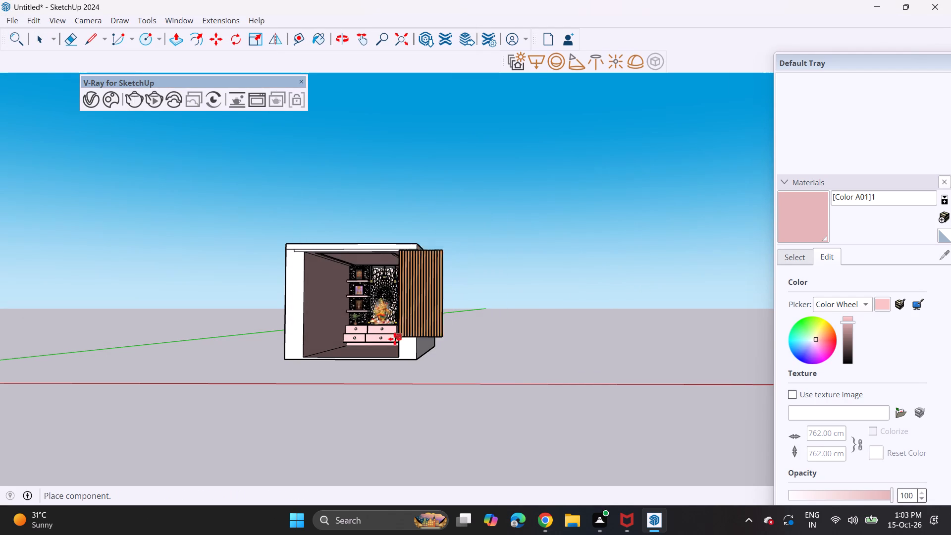
left_click(310, 355)
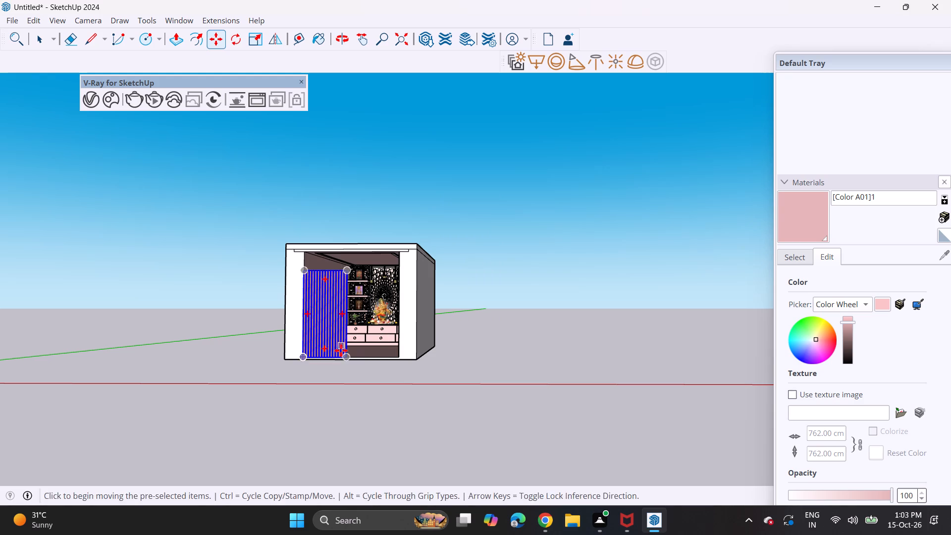
Scale the slatted panel's height up to the top edge of the room's front opening.
middle_click_drag(342, 364, 337, 397)
scroll(322, 313, "up", 3)
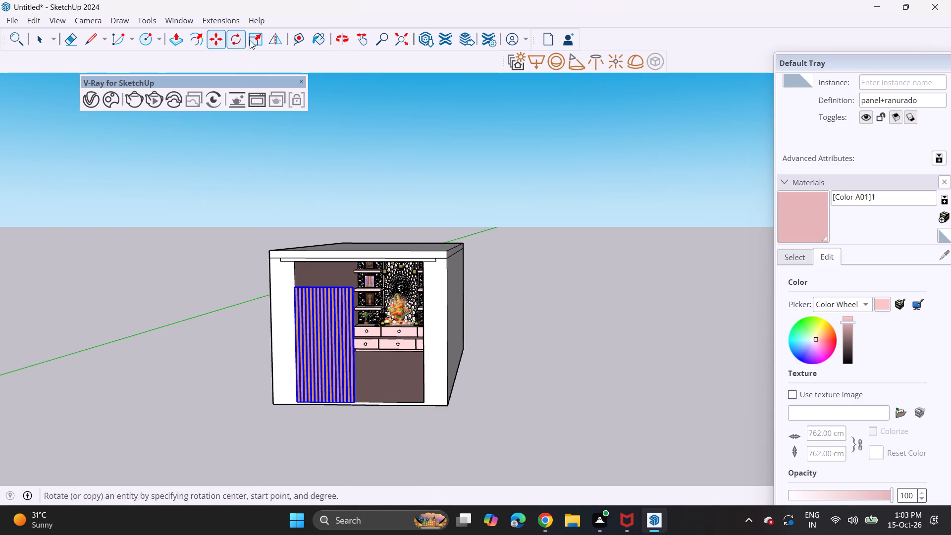
left_click(254, 38)
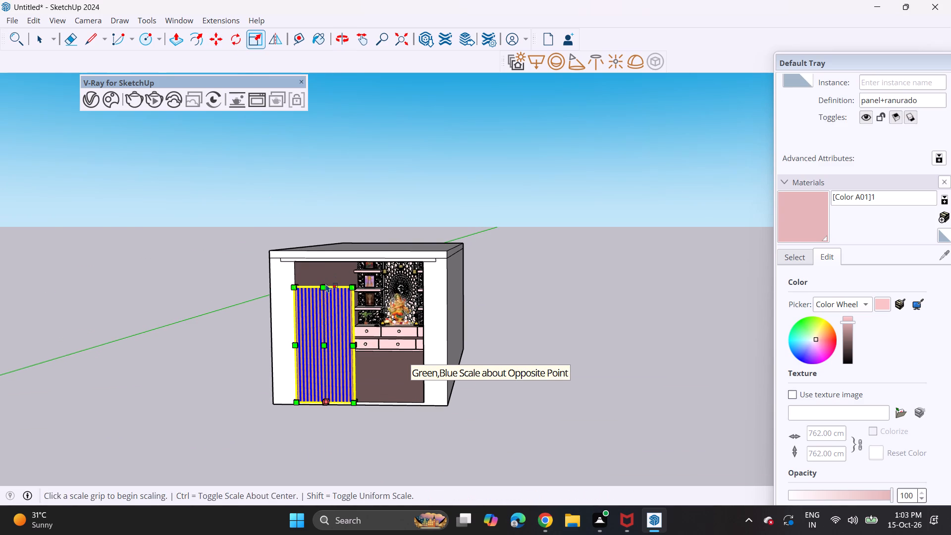
left_click(327, 283)
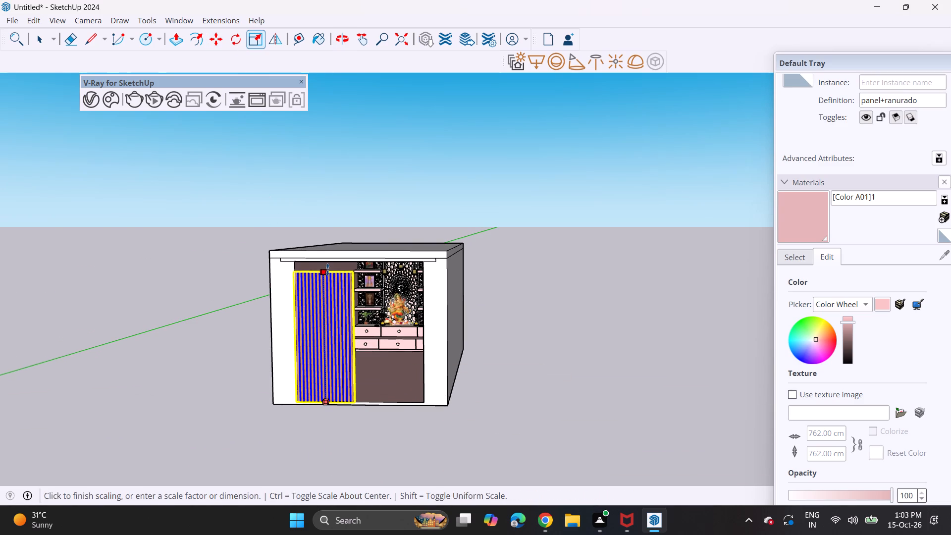
left_click(363, 263)
scroll(266, 311, "down", 3)
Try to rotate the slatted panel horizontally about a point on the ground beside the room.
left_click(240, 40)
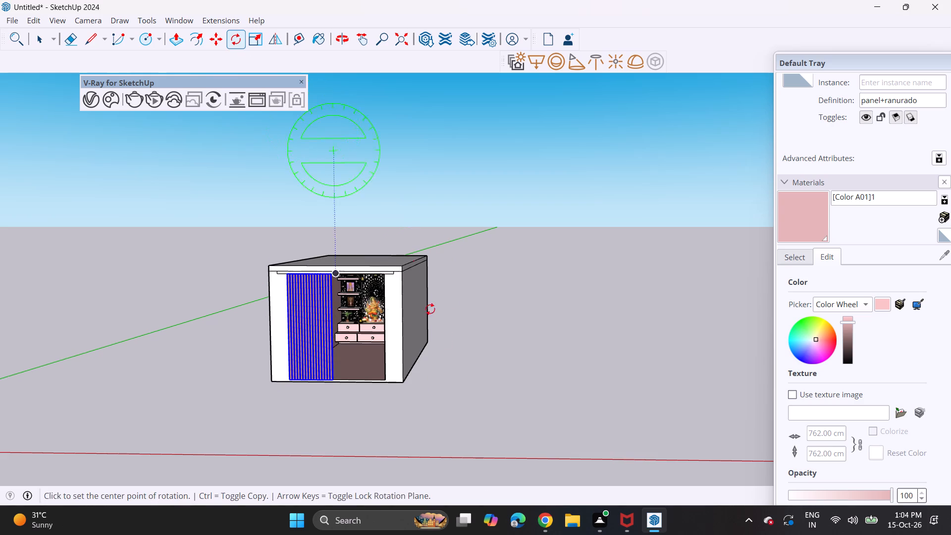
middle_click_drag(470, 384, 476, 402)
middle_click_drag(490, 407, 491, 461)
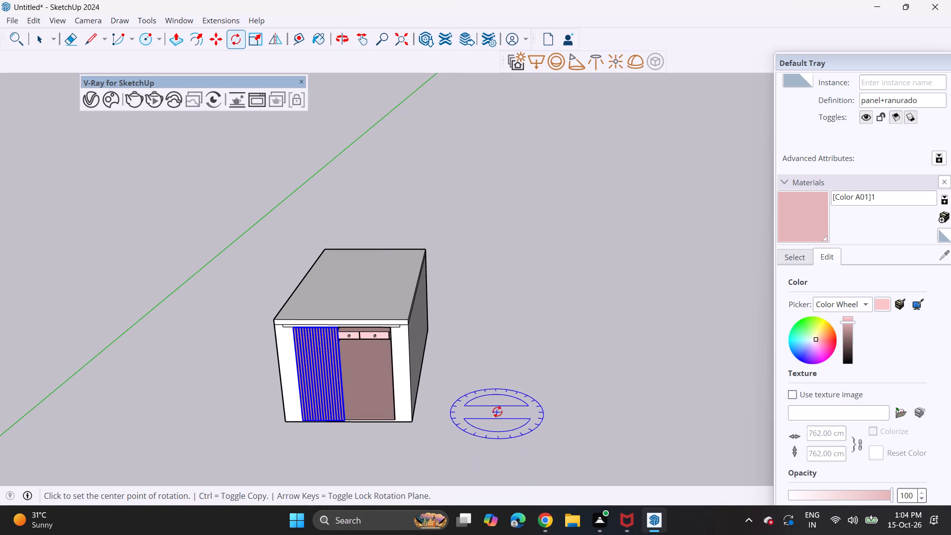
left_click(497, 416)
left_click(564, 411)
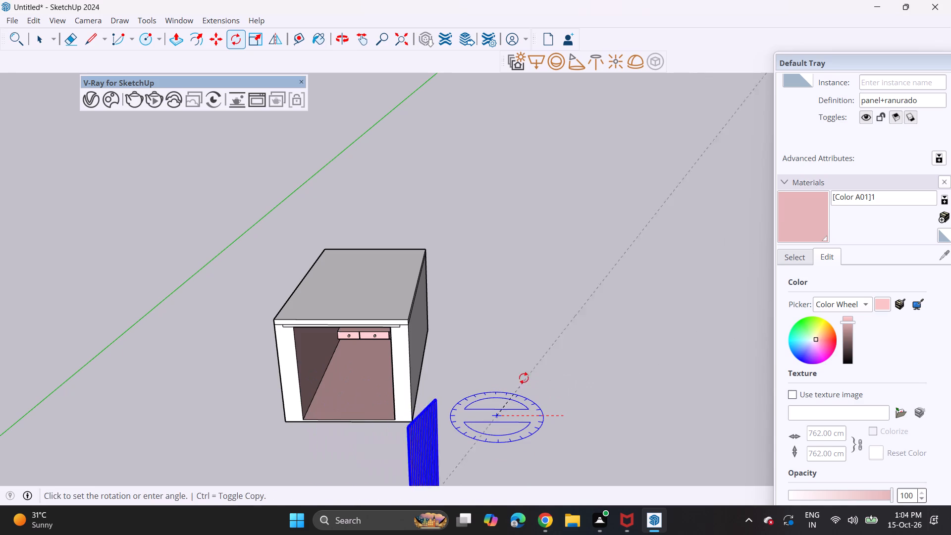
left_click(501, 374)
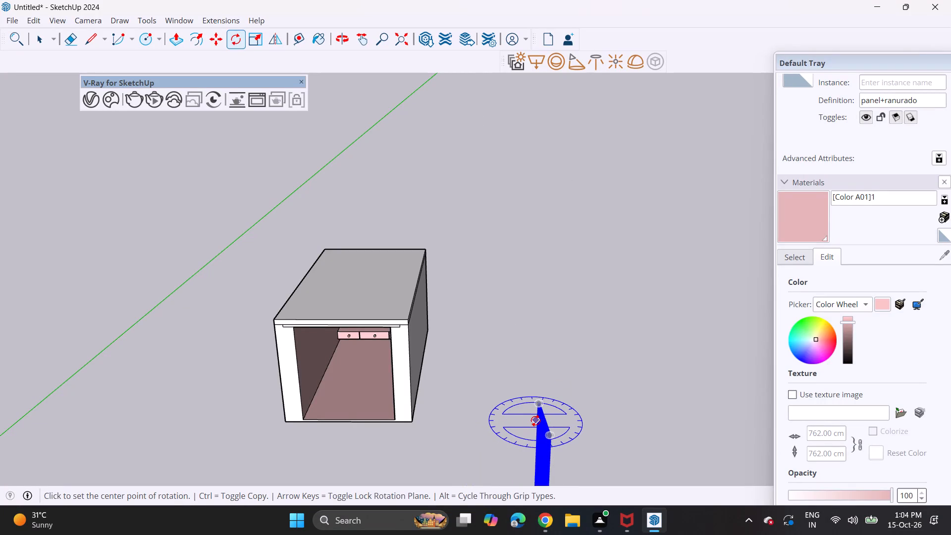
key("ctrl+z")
Rotate the slatted panel a quarter turn about a ground point beside the room, making it parallel to the side walls.
left_click(523, 422)
left_click(578, 418)
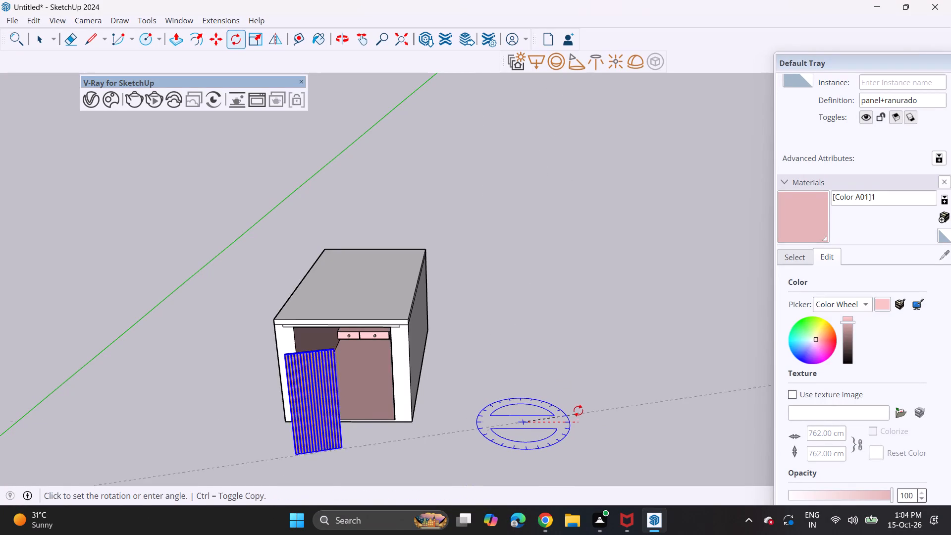
left_click(521, 377)
Move the slatted panel by its bottom corner into the room, against the side wall next to the pooja unit.
middle_click_drag(550, 398, 345, 327)
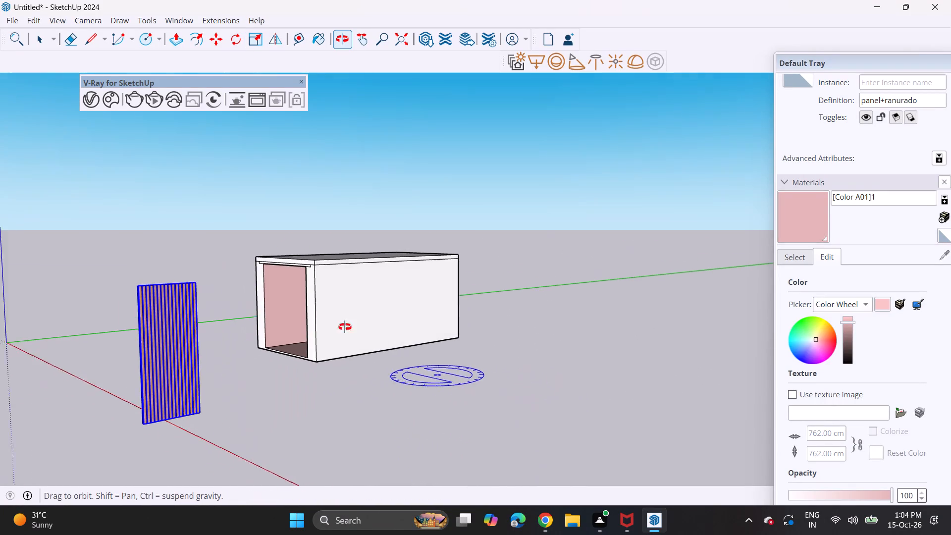
middle_click_drag(345, 327, 334, 327)
key("m")
left_click(131, 421)
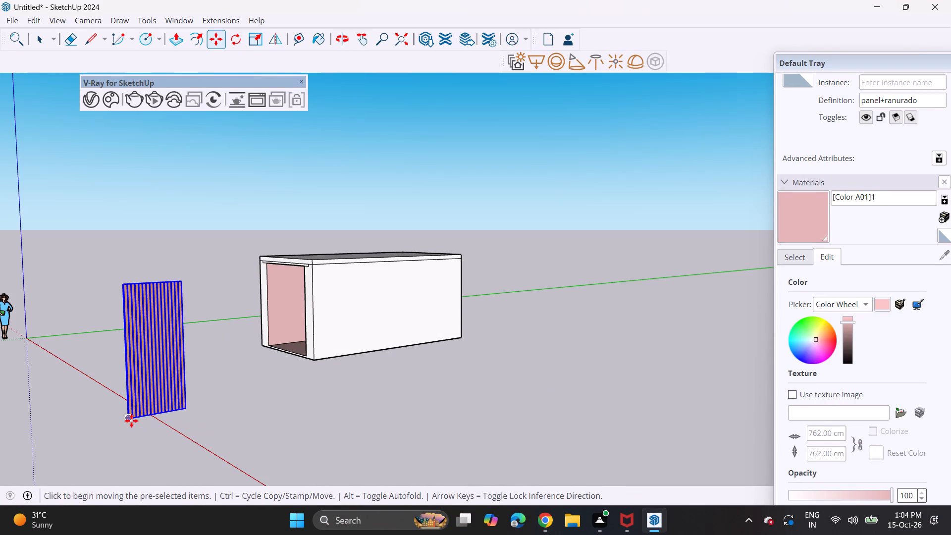
middle_click_drag(259, 347, 407, 337)
scroll(388, 334, "up", 8)
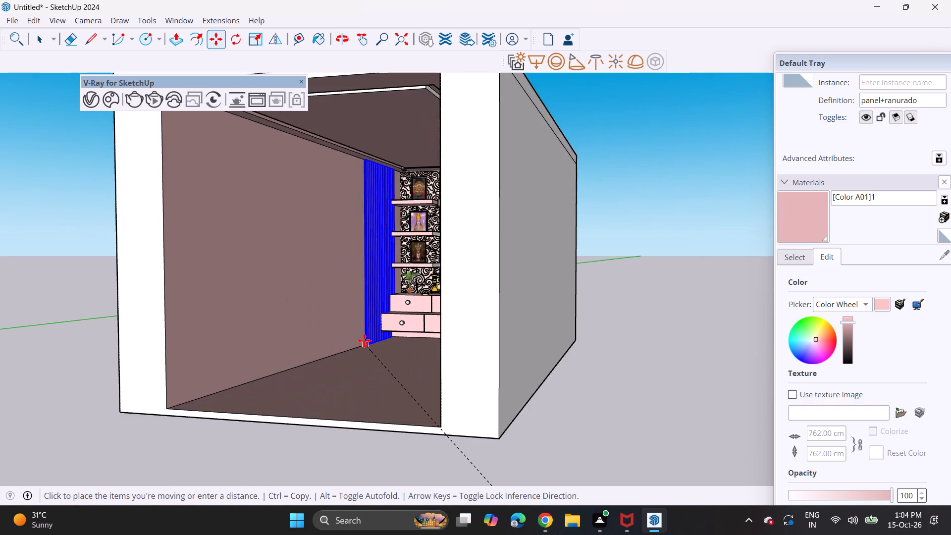
scroll(364, 340, "up", 6)
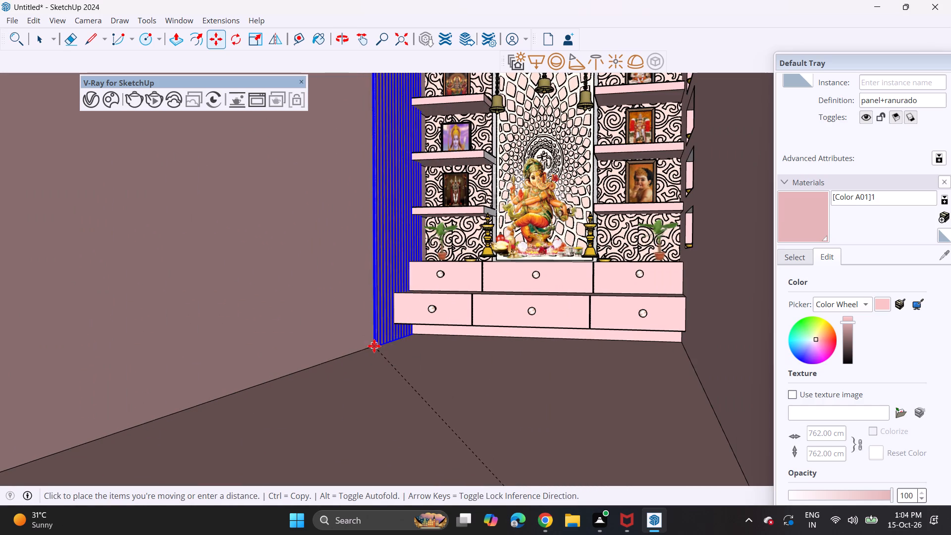
left_click(379, 339)
left_click(380, 340)
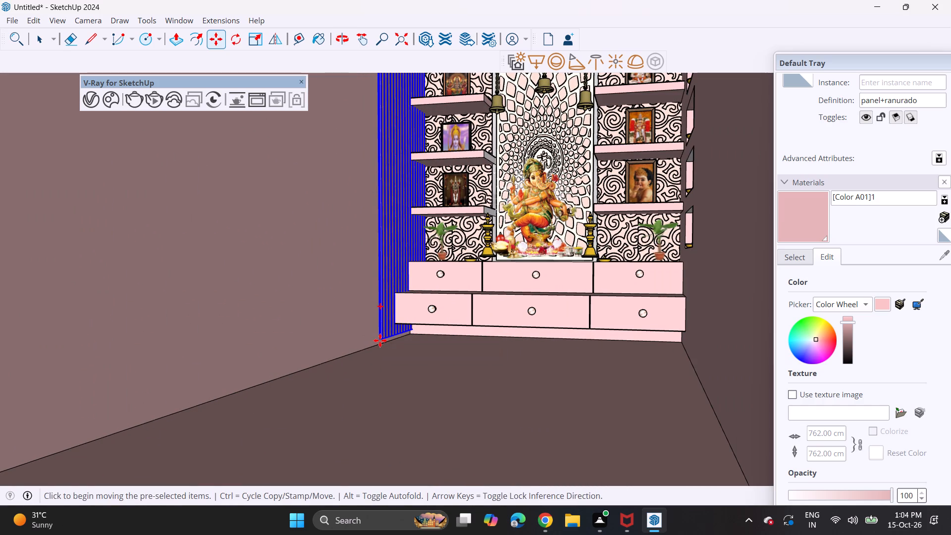
left_click(381, 345)
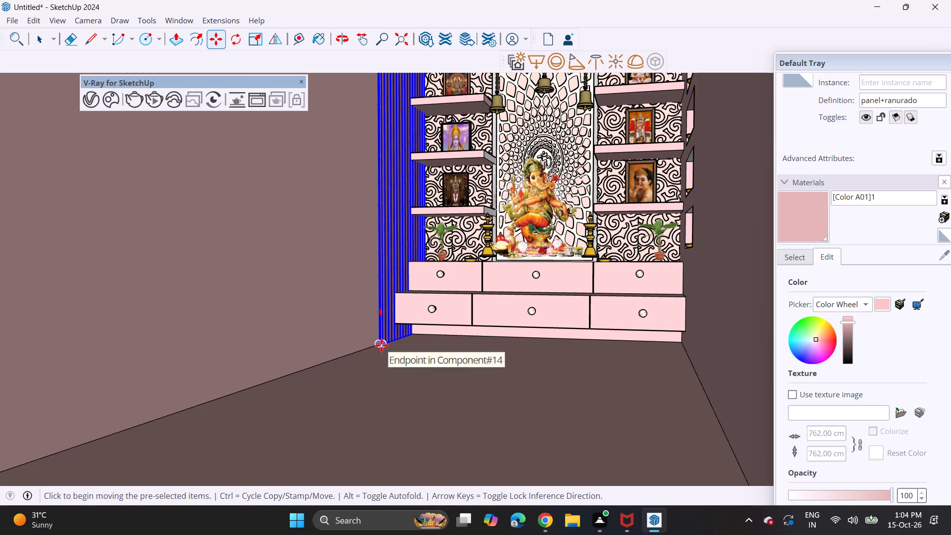
Copy the slatted panel four times edge to edge along the side wall, from the pooja unit towards the front opening.
left_click(381, 345)
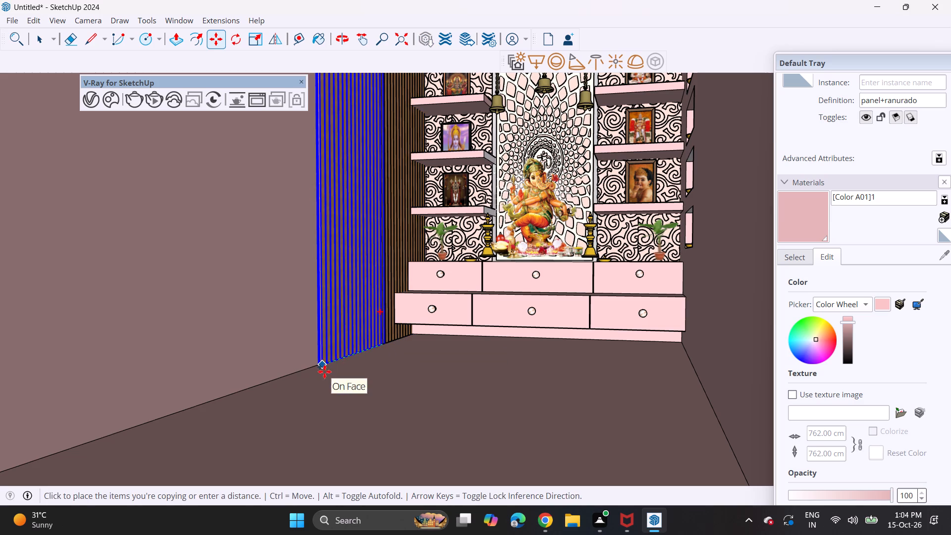
left_click(320, 373)
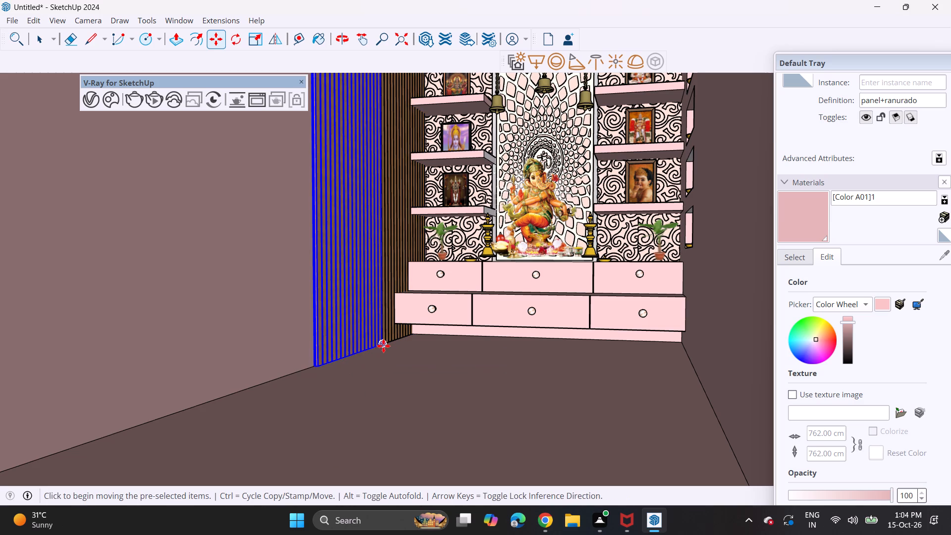
left_click(383, 346)
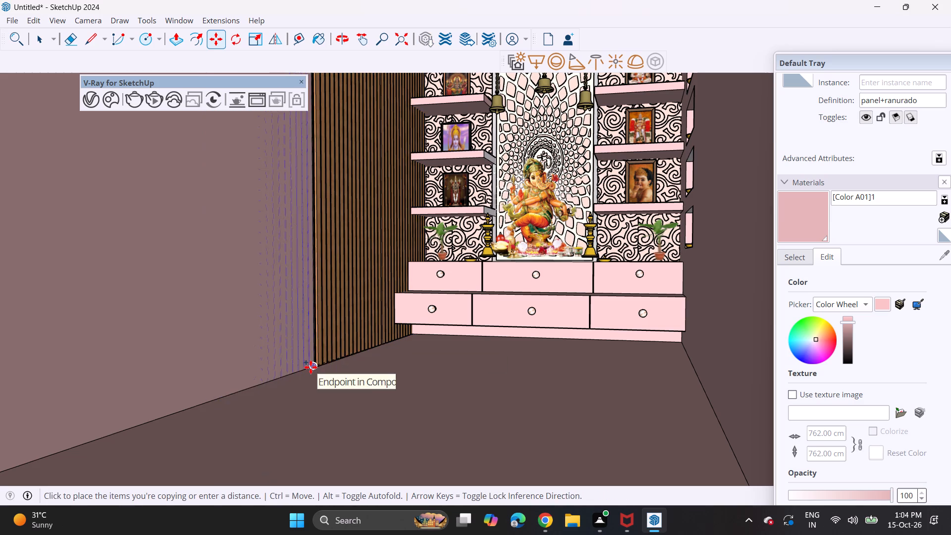
left_click(315, 369)
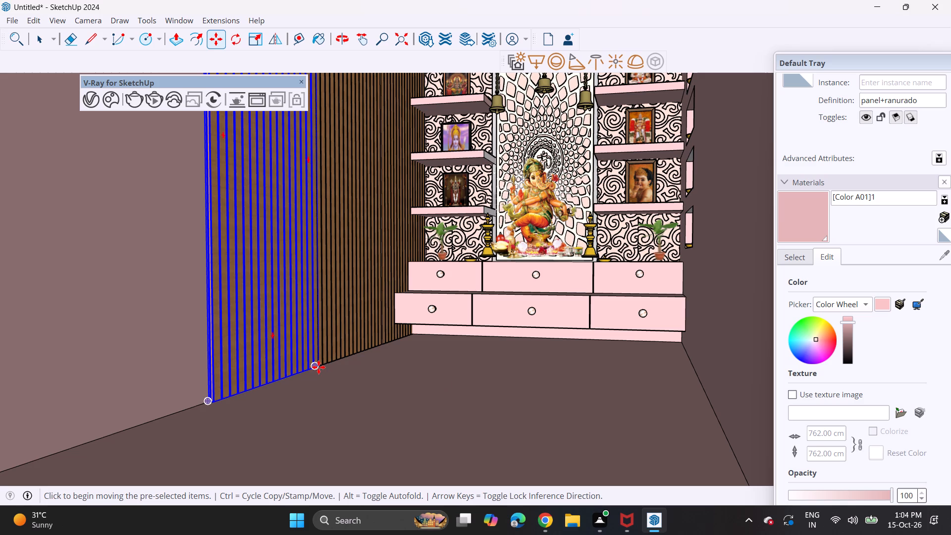
left_click(318, 367)
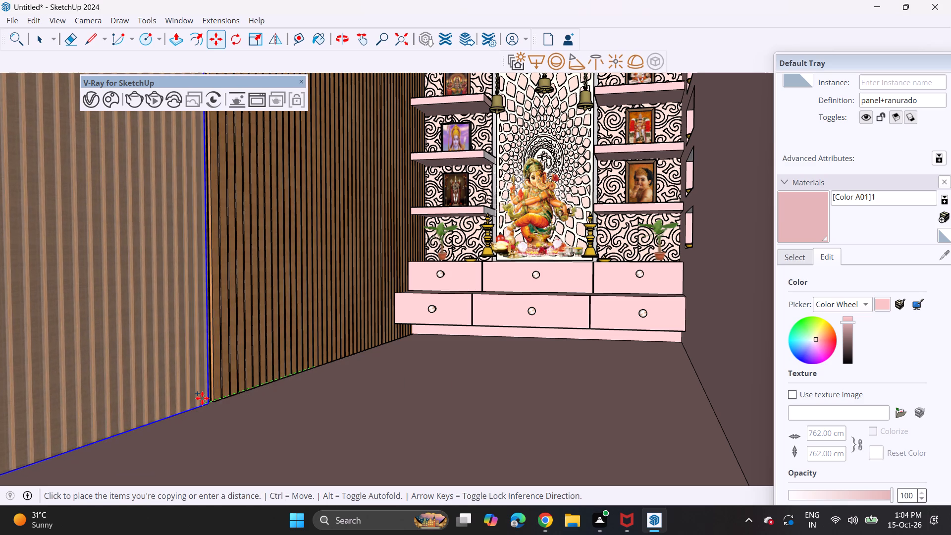
left_click(209, 396)
scroll(209, 396, "down", 7)
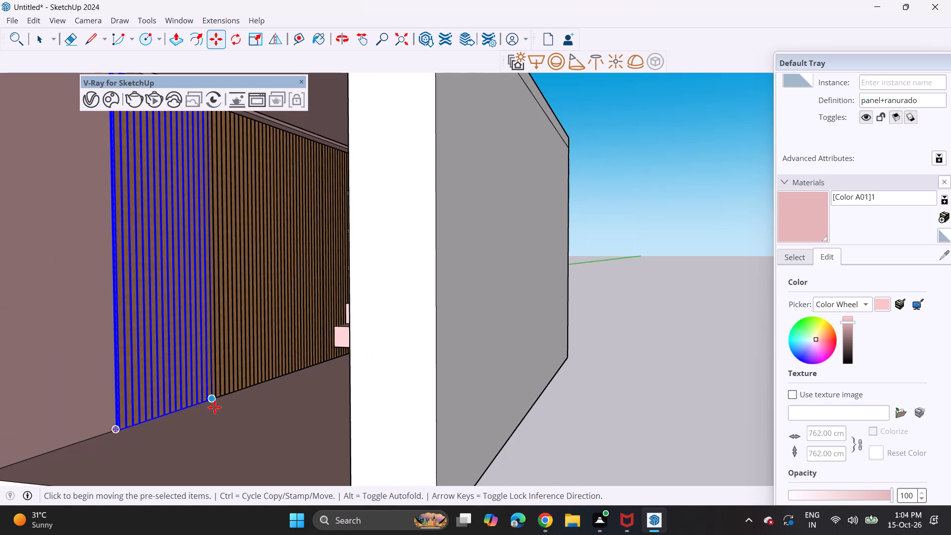
left_click(213, 398)
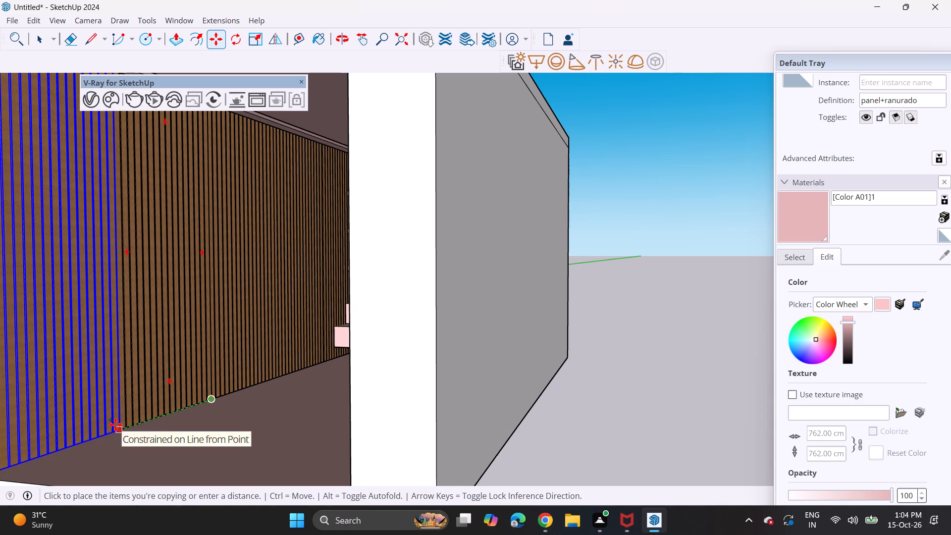
left_click(115, 428)
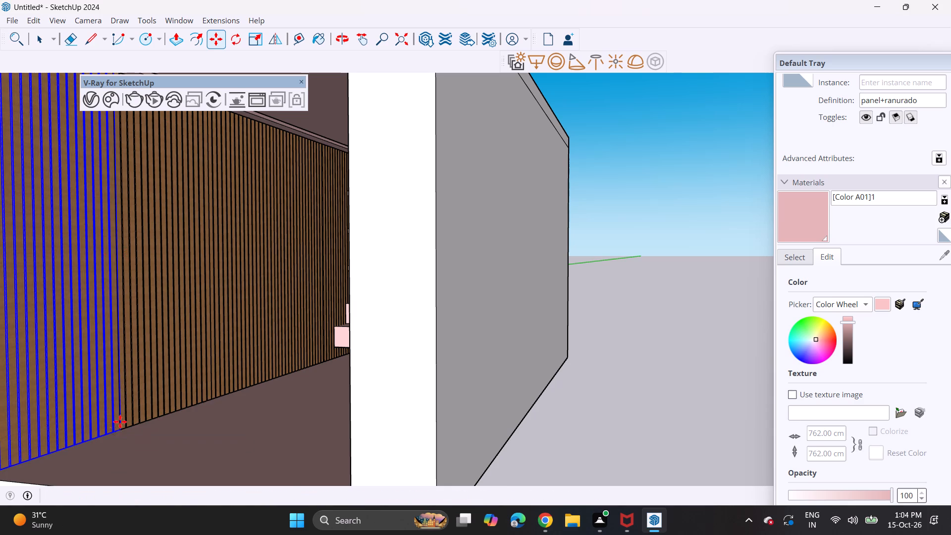
scroll(120, 420, "down", 5)
middle_click_drag(151, 422, 248, 390)
key("space")
left_click(559, 296)
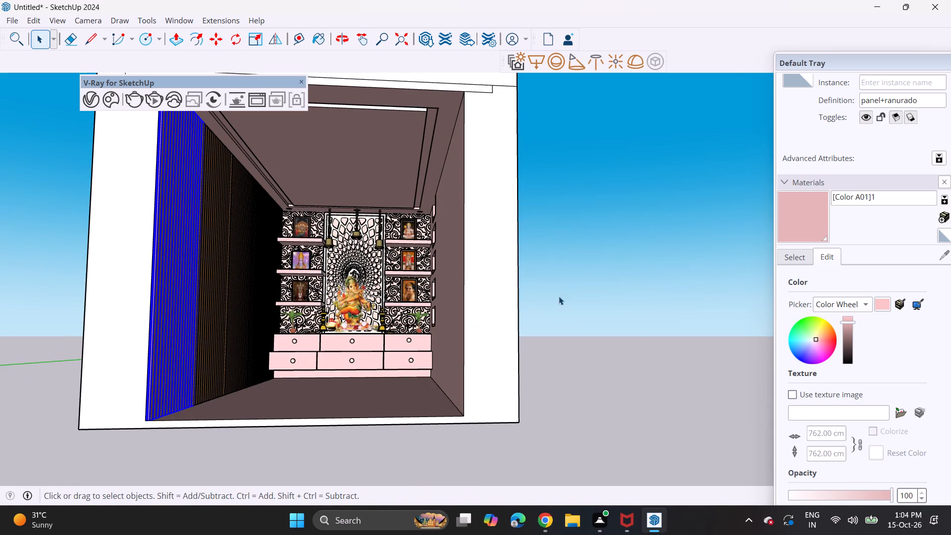
Open the slatted panel beside the pooja unit for editing and try painting it with the pink material [Color A01]1.
scroll(301, 289, "up", 3)
middle_click_drag(296, 286, 311, 320)
scroll(301, 304, "up", 3)
middle_click_drag(294, 312, 281, 290)
scroll(281, 290, "up", 1)
scroll(306, 286, "down", 2)
middle_click_drag(283, 287, 263, 284)
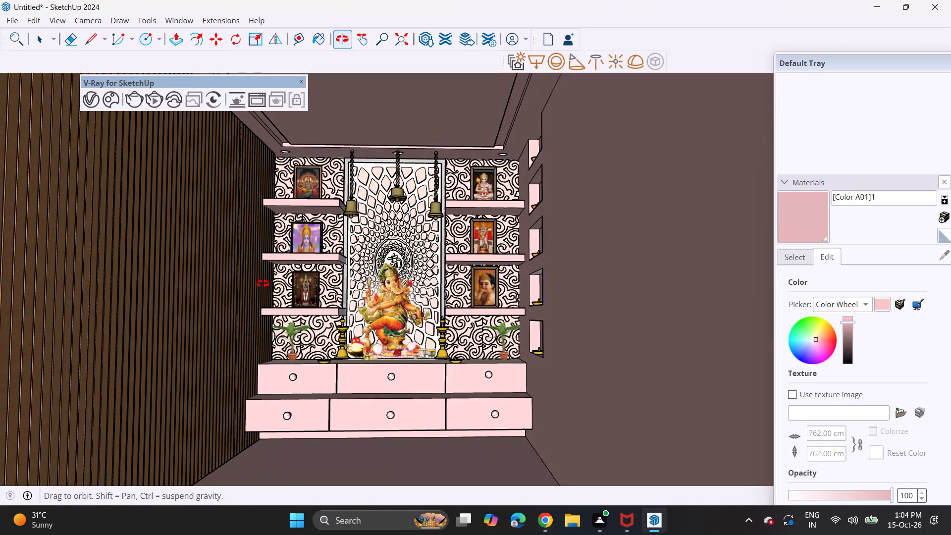
middle_click_drag(263, 284, 267, 274)
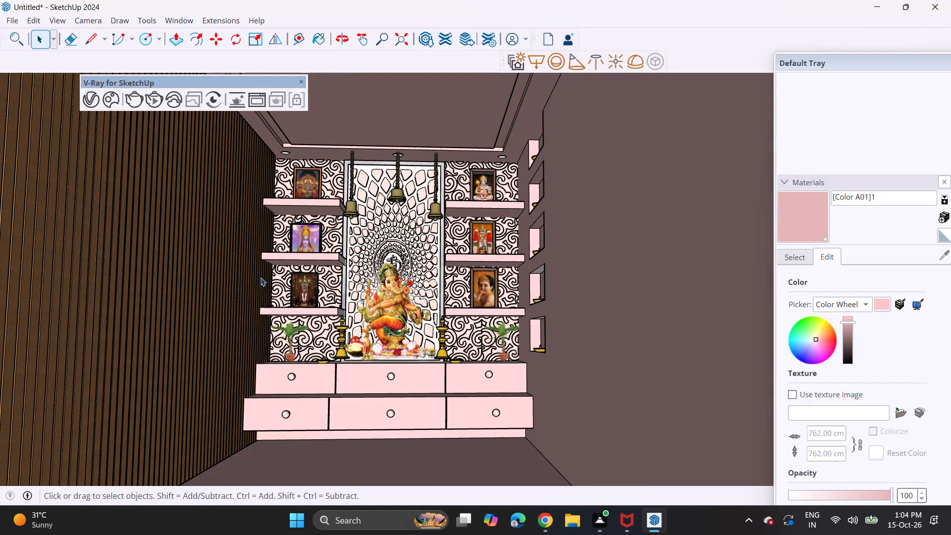
left_click(200, 306)
right_click(226, 308)
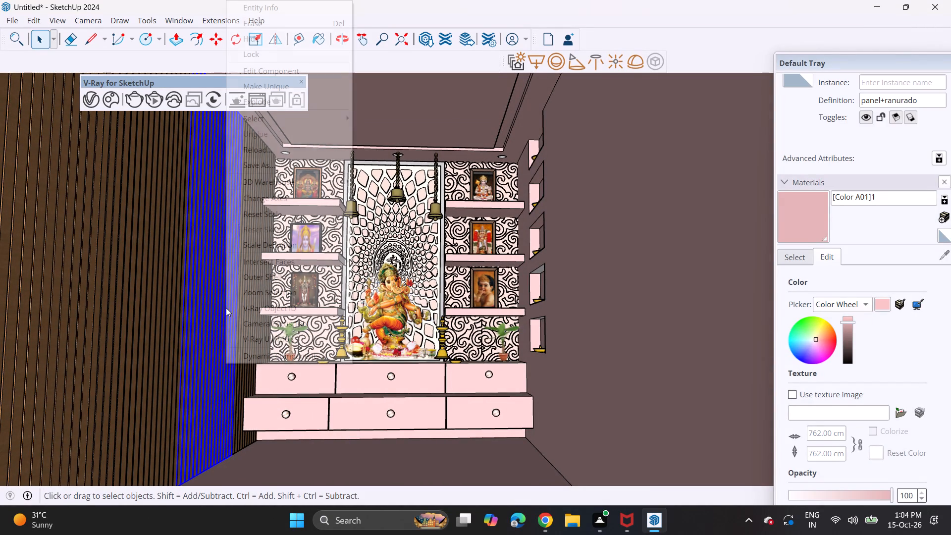
left_click(280, 76)
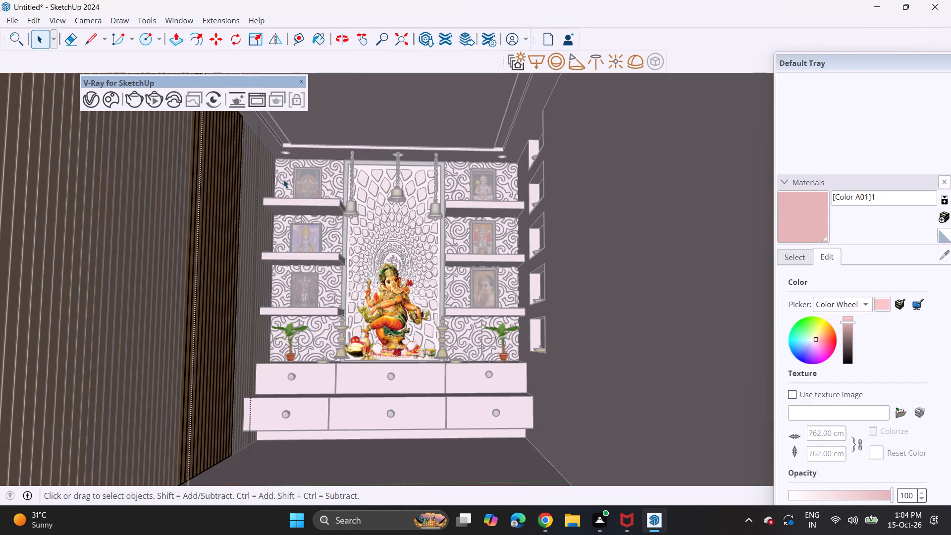
left_click(805, 219)
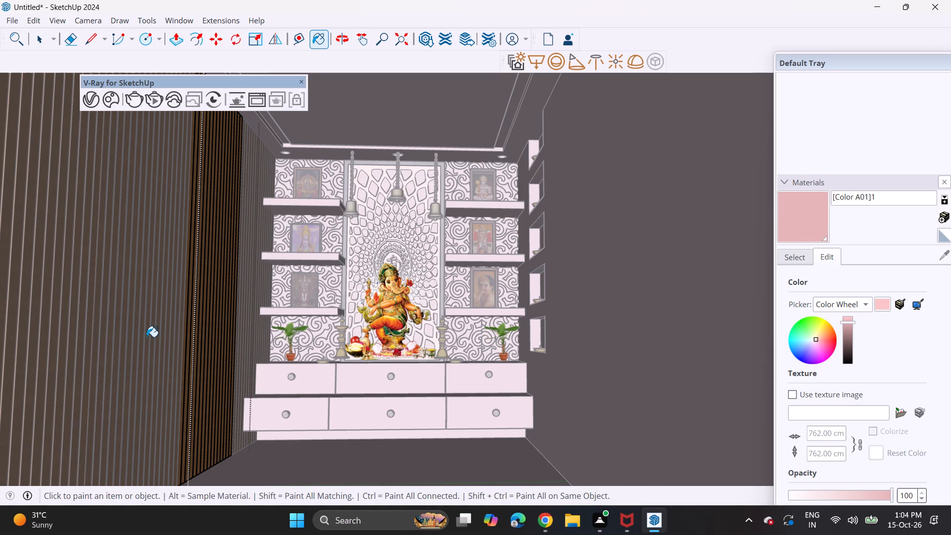
scroll(147, 337, "up", 2)
scroll(227, 297, "up", 3)
left_click(225, 297)
double_click(223, 301)
middle_click_drag(224, 302, 193, 316)
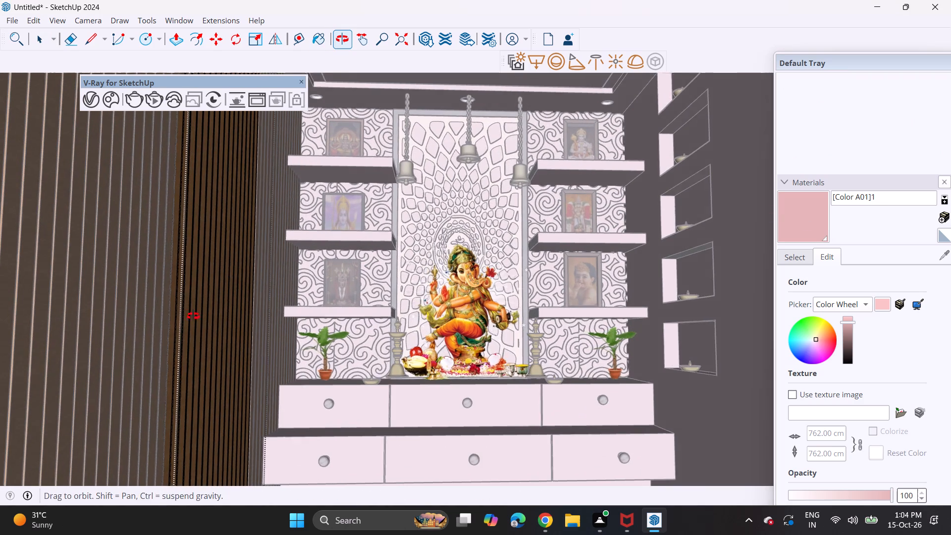
middle_click_drag(193, 316, 183, 320)
Open the nested board component inside the slatted panel, paint it with the pink material [Color A01]1, and leave component editing.
scroll(186, 302, "up", 4)
key("space")
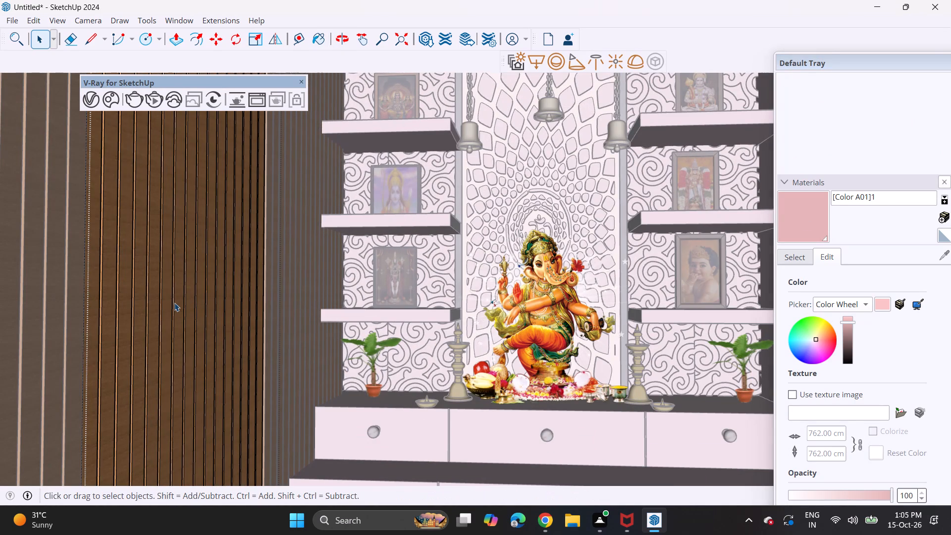
left_click(174, 303)
right_click(173, 303)
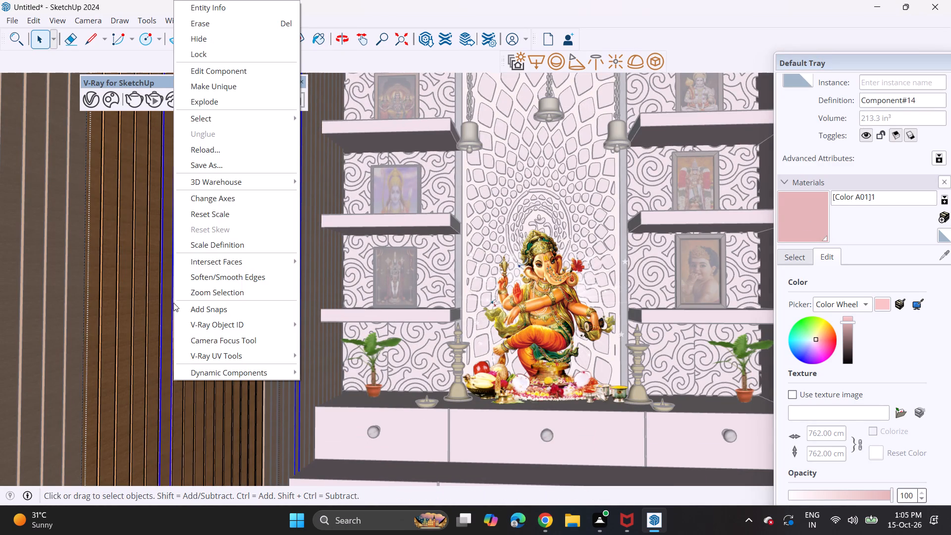
left_click(236, 72)
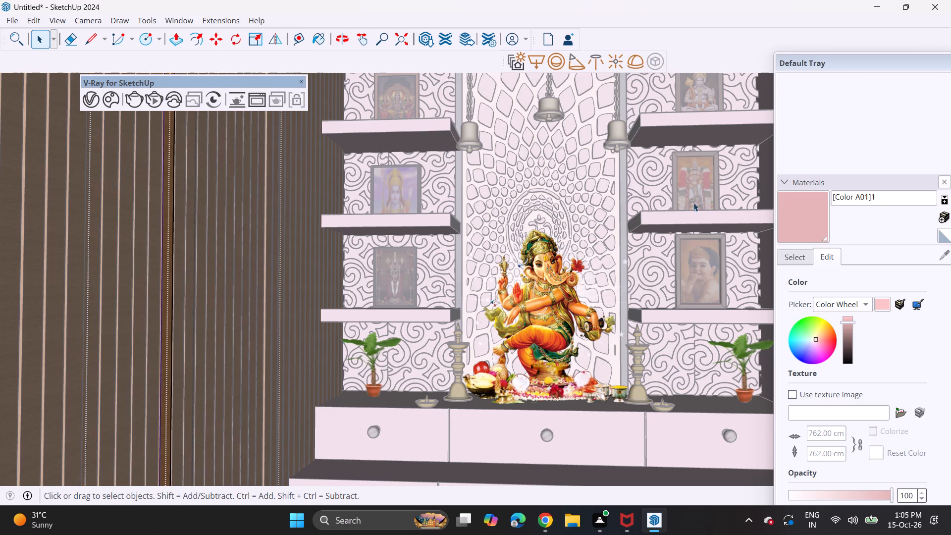
left_click(793, 203)
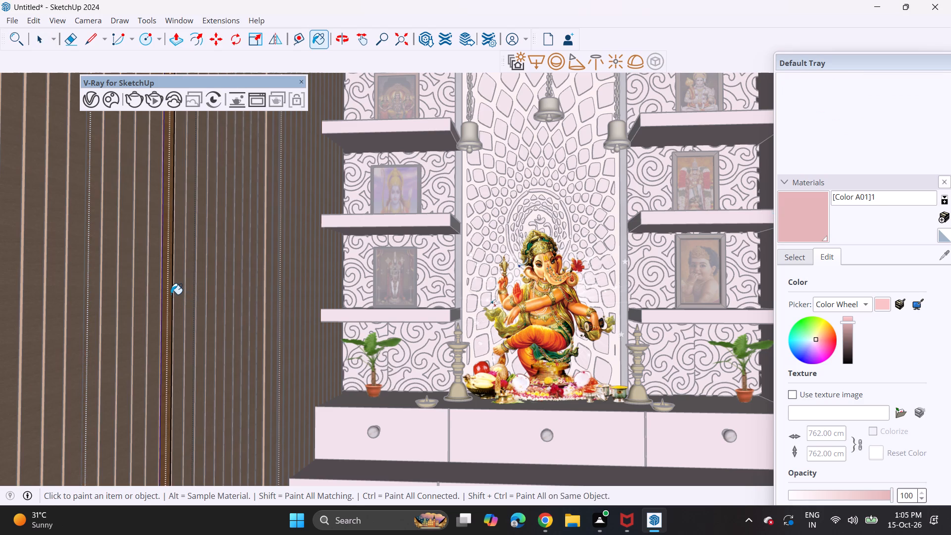
left_click(171, 294)
key("space")
left_click(184, 334)
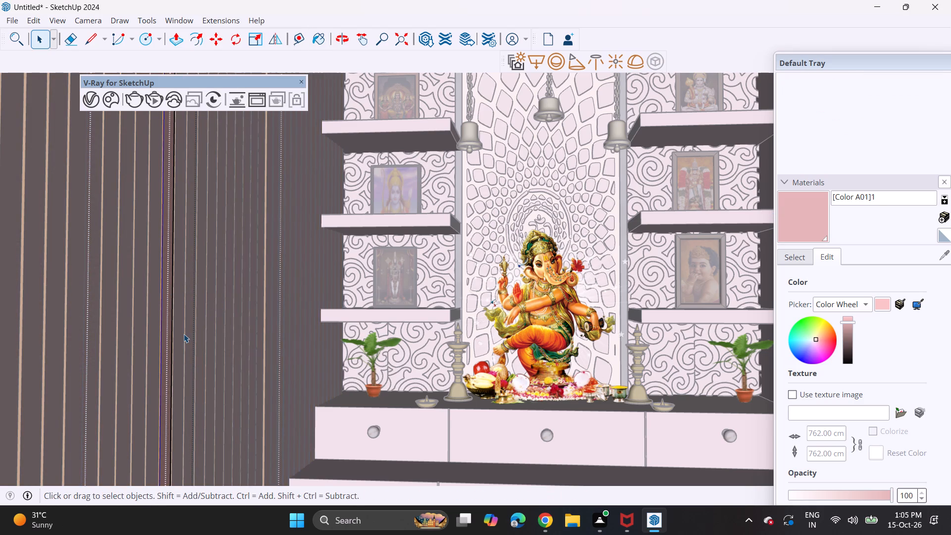
left_click(184, 334)
left_click(346, 405)
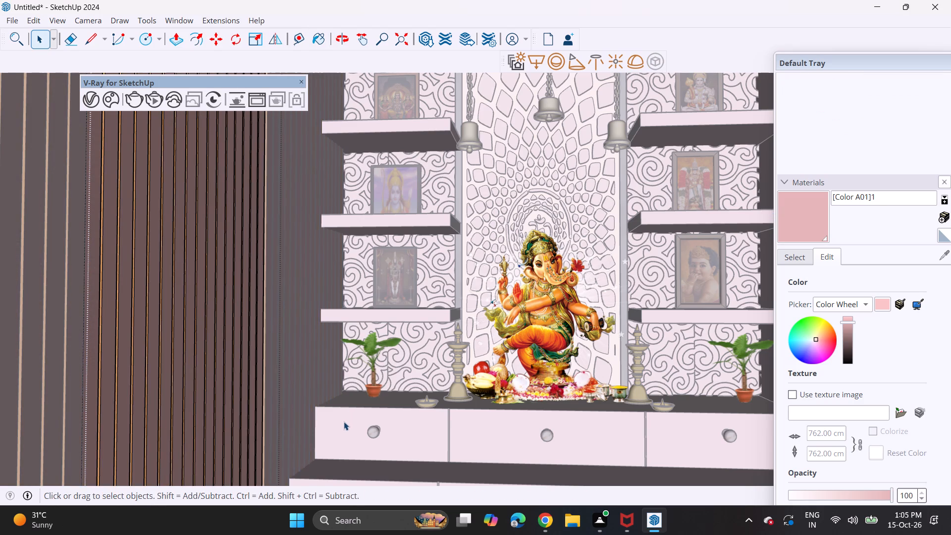
left_click(344, 422)
Examine the repainted slatted side wall and the pooja unit from inside the room and from the front opening.
scroll(258, 389, "down", 16)
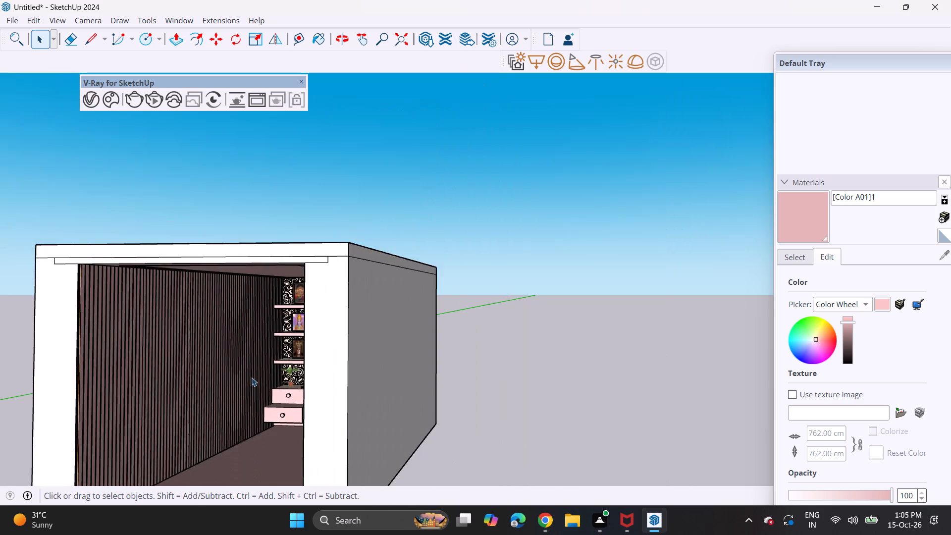
middle_click_drag(250, 377, 311, 356)
scroll(285, 357, "up", 6)
middle_click_drag(284, 372, 294, 377)
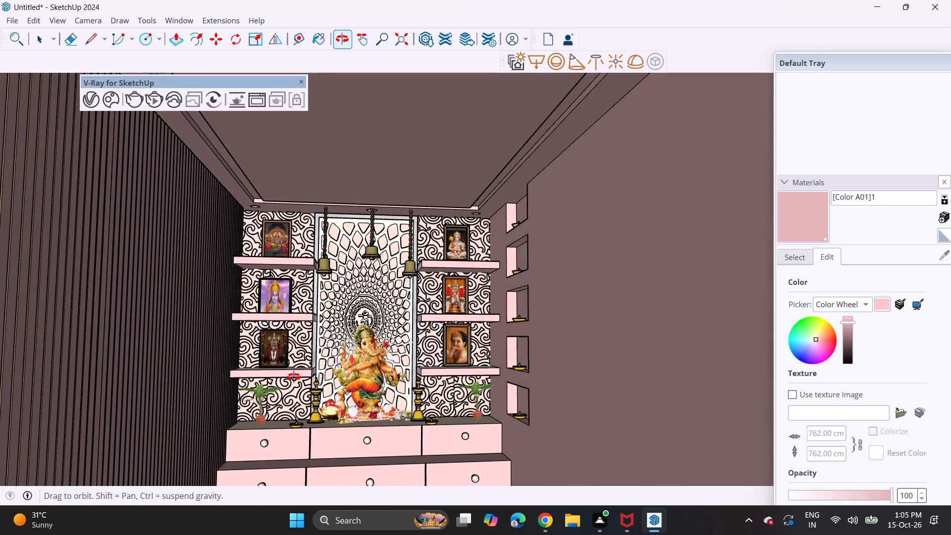
middle_click_drag(294, 377, 293, 365)
middle_click_drag(309, 284, 308, 279, "shift")
middle_click_drag(295, 333, 296, 278, "shift")
middle_click_drag(303, 284, 266, 321)
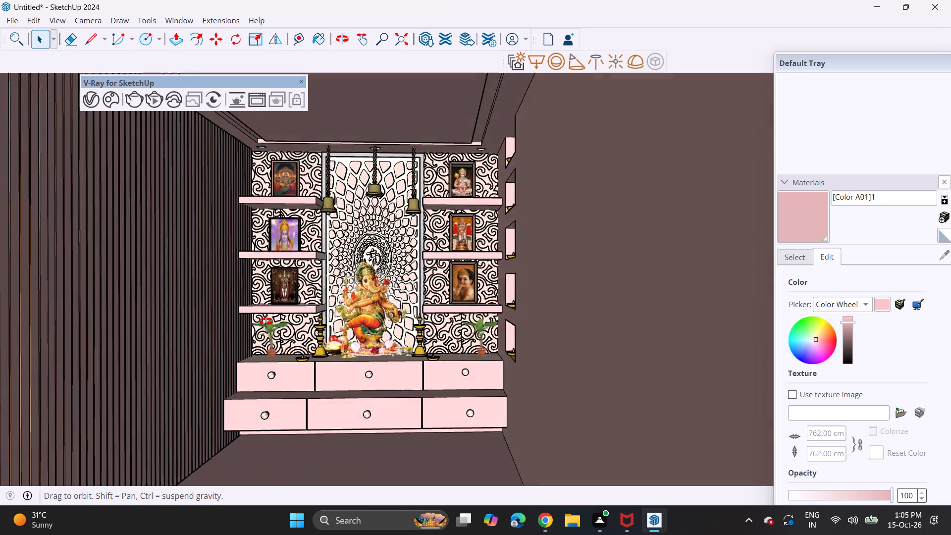
middle_click_drag(266, 321, 309, 318)
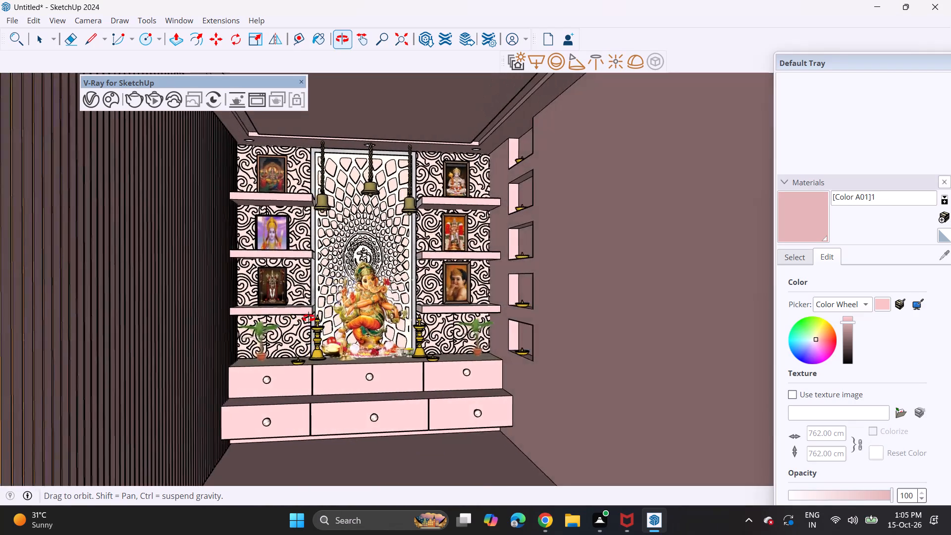
middle_click_drag(309, 318, 269, 310)
scroll(261, 318, "down", 4)
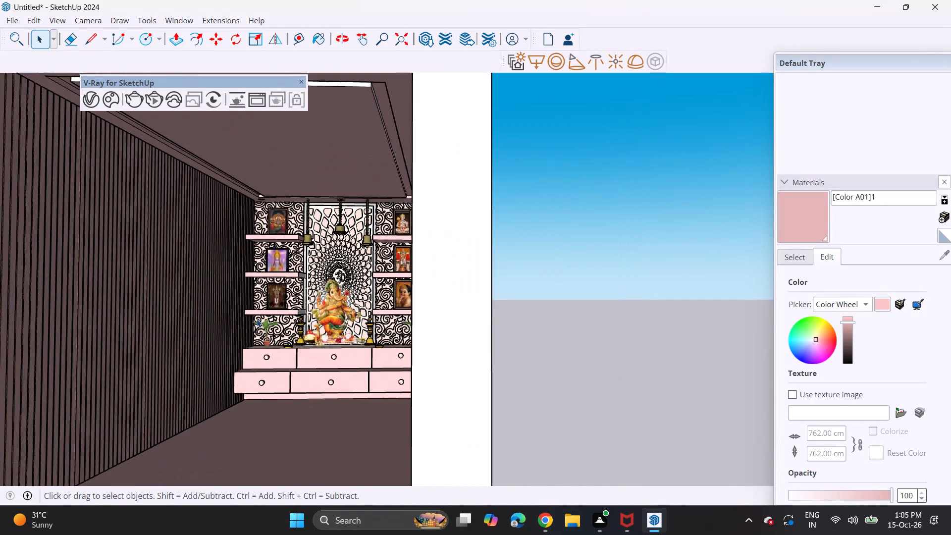
scroll(257, 319, "down", 1)
middle_click_drag(256, 319, 296, 305, "shift")
scroll(293, 304, "down", 3)
middle_click_drag(276, 315, 241, 337)
Delete the three middle slatted panels from the side wall, keeping the front one and the one beside the pooja unit.
left_click(211, 328)
scroll(211, 328, "up", 2)
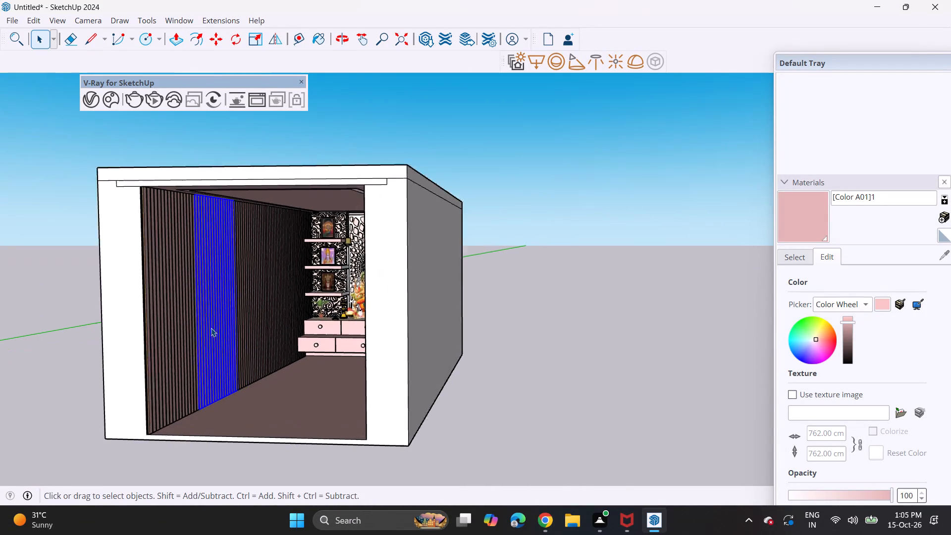
scroll(211, 328, "up", 1)
key("Delete")
left_click(248, 302)
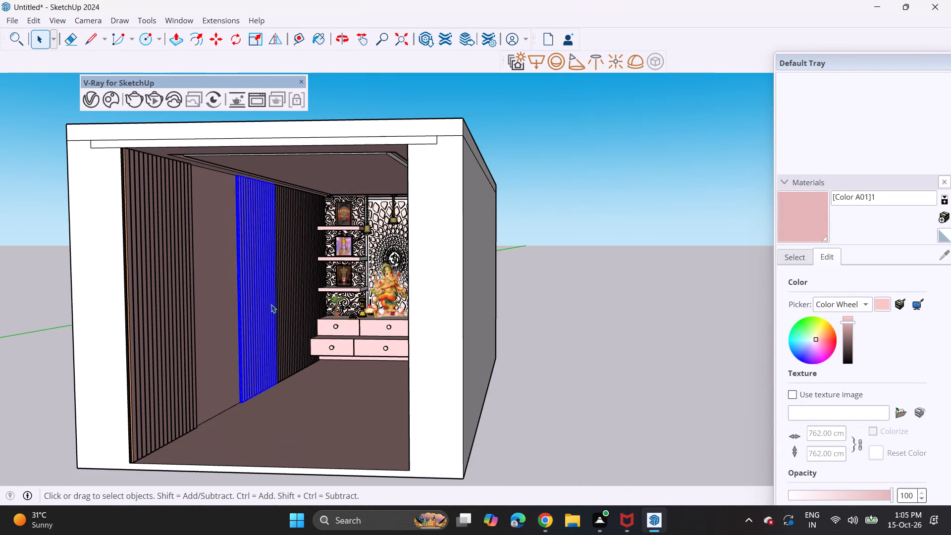
key("Delete")
left_click(287, 297)
key("Delete")
Scale the slatted panel beside the pooja unit wider along the side wall, stretching its free edge towards the front opening.
left_click(307, 289)
scroll(307, 288, "up", 3)
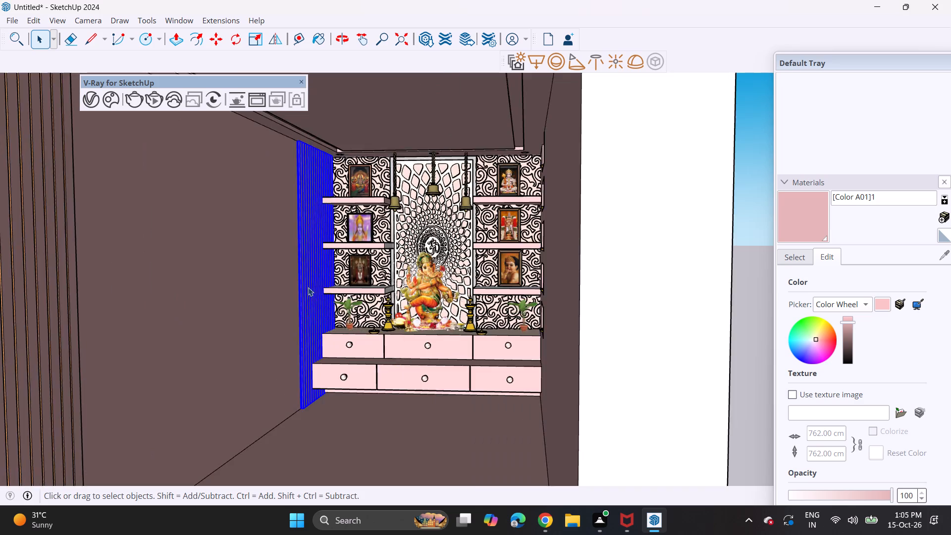
scroll(308, 287, "up", 4)
left_click(254, 38)
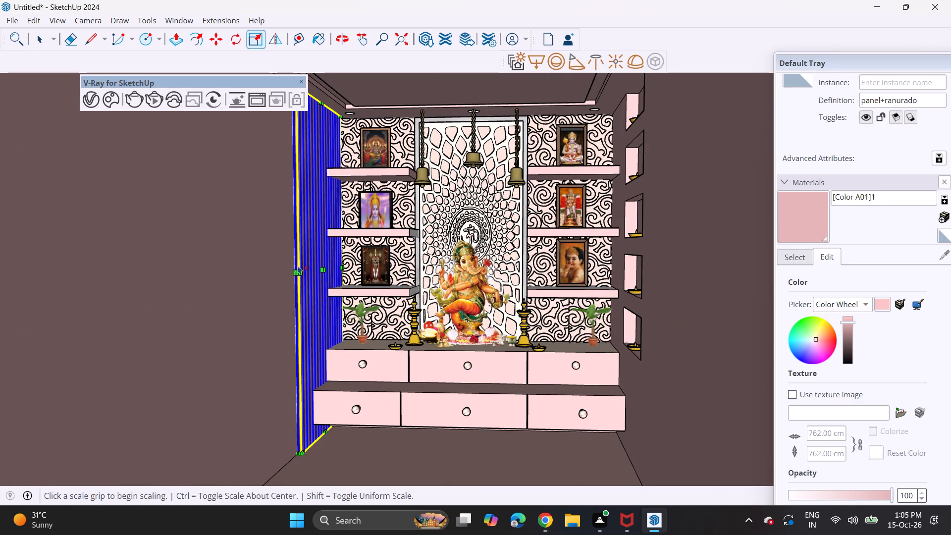
scroll(297, 269, "up", 8)
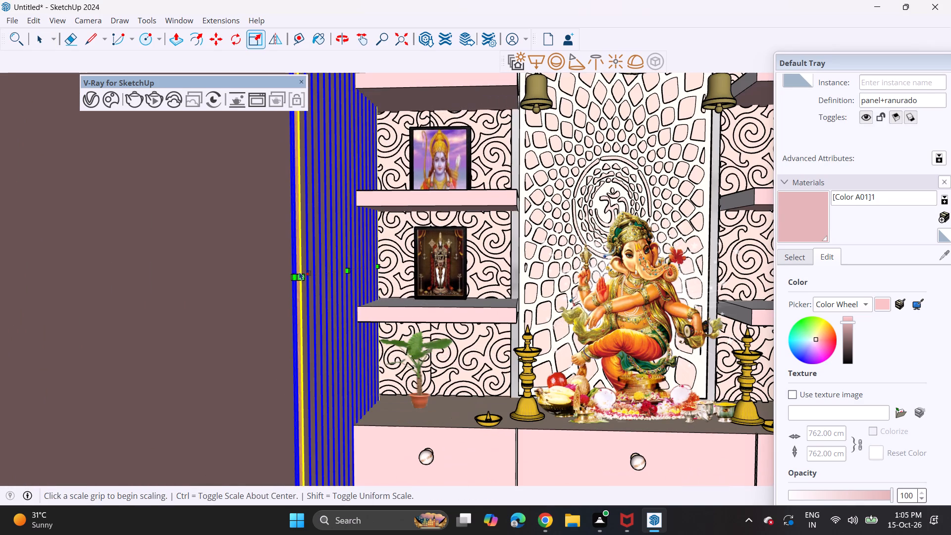
left_click(292, 275)
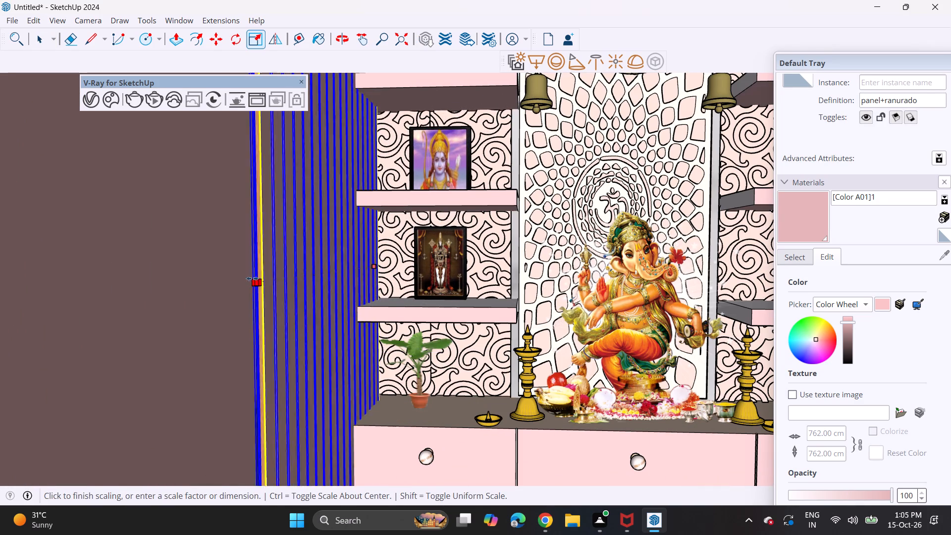
scroll(84, 324, "down", 13)
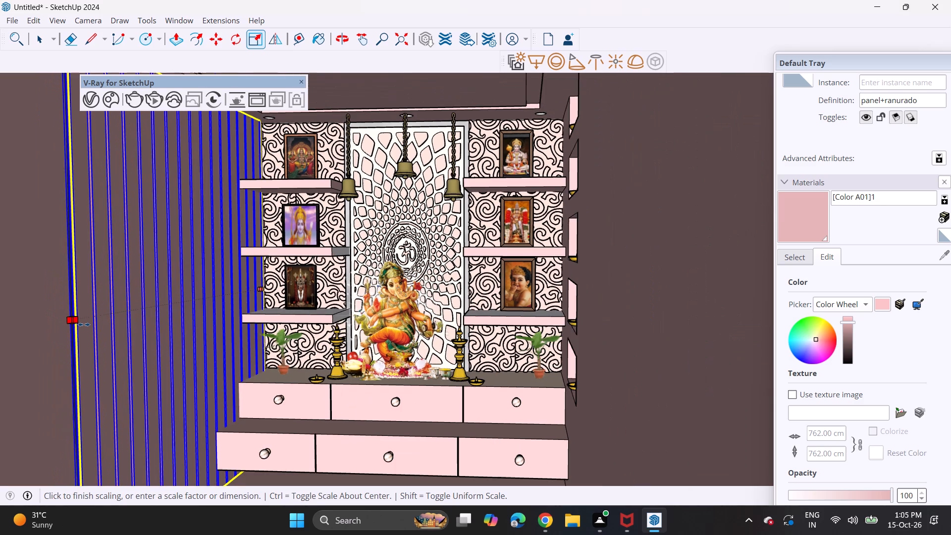
middle_click_drag(90, 328, 157, 311)
scroll(73, 326, "down", 8)
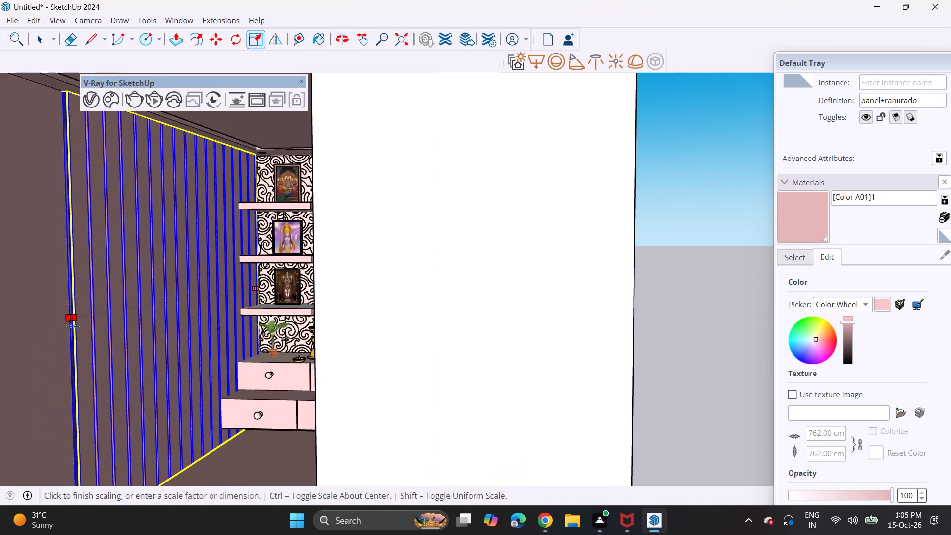
middle_click_drag(73, 326, 221, 300)
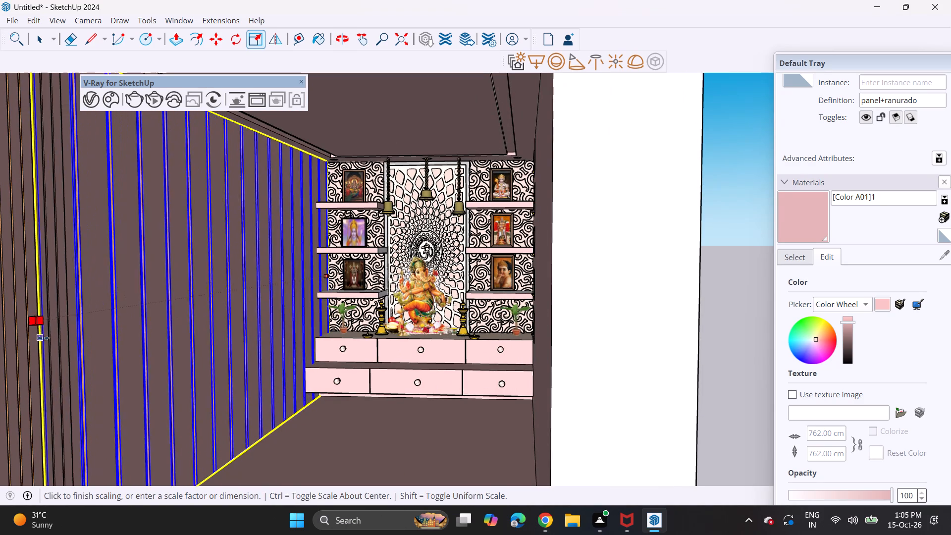
left_click(226, 292)
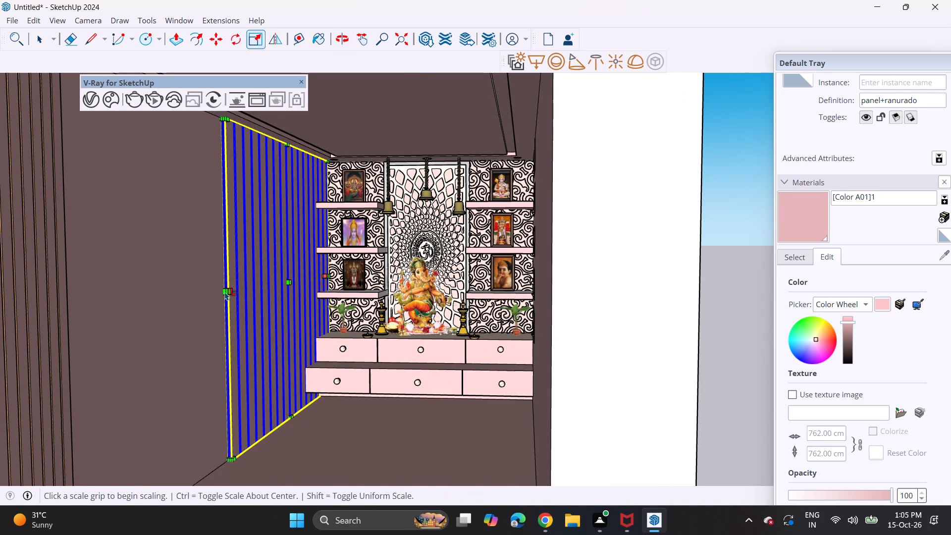
Delete the remaining unscaled slatted panel at the front opening of the room.
scroll(225, 292, "down", 6)
key("space")
left_click(115, 342)
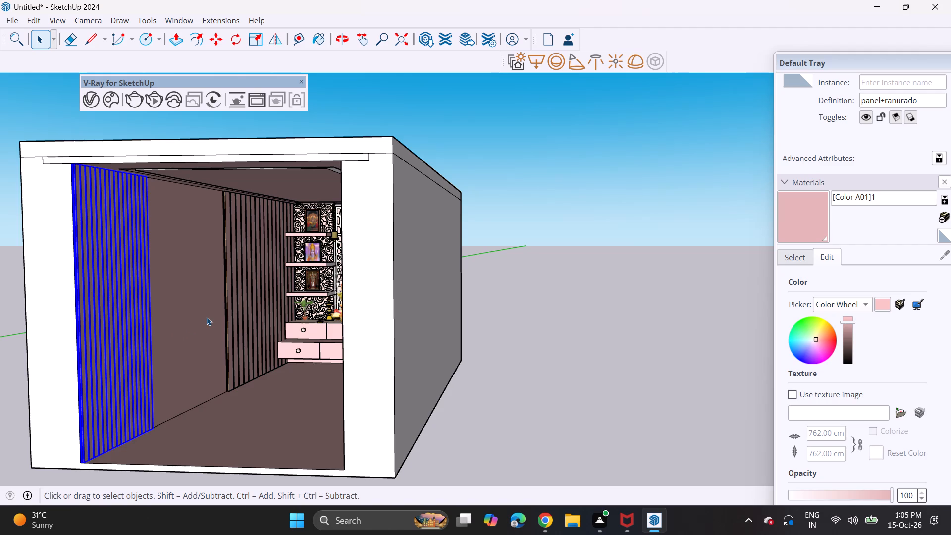
key("BackSpace")
scroll(244, 360, "up", 3)
key("BackSpace")
key("Delete")
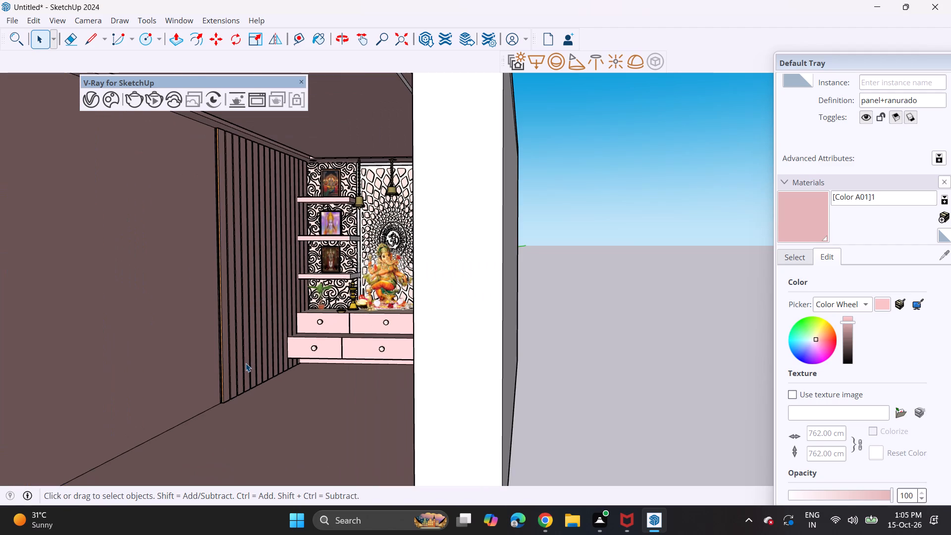
Copy the widened slatted panel by its bottom front corner to the side wall's bottom corner at the front opening.
scroll(246, 363, "up", 3)
left_click(266, 376)
scroll(290, 373, "up", 4)
scroll(290, 373, "down", 6)
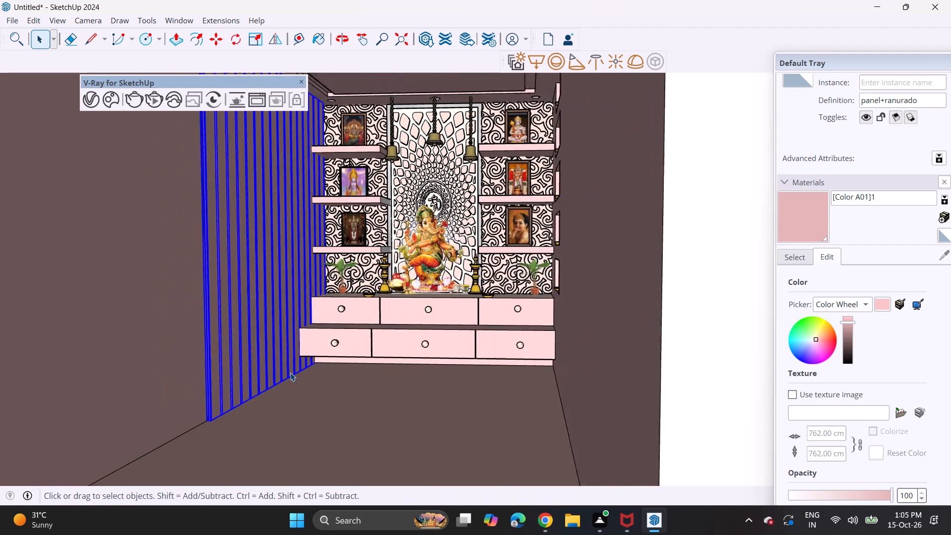
key("m")
left_click(223, 417)
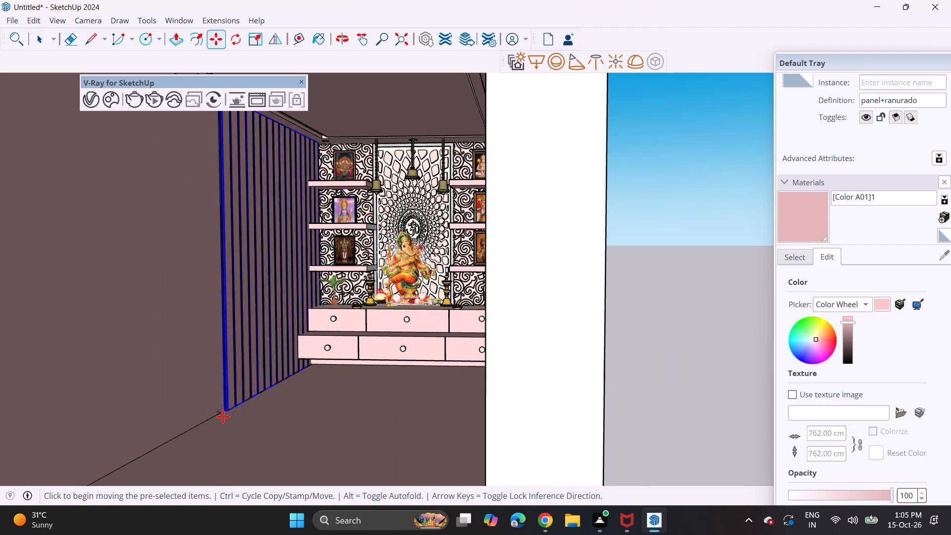
scroll(72, 464, "down", 5)
middle_click_drag(82, 463, 190, 413, "shift")
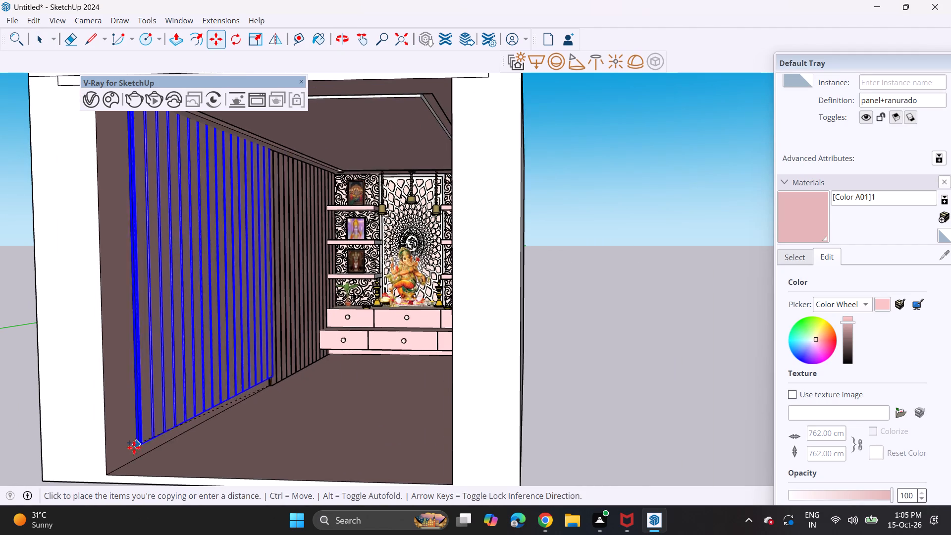
left_click(111, 471)
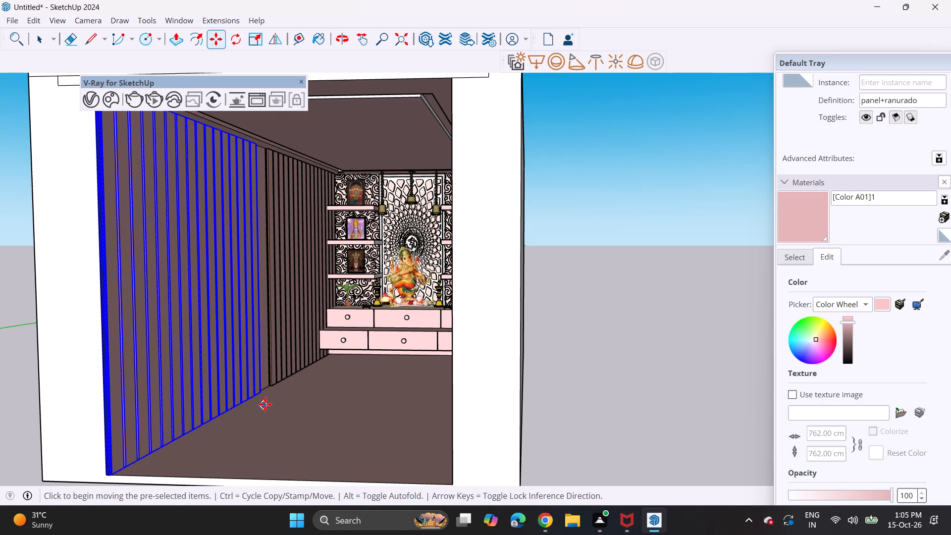
Move the copied slatted panel by its inner bottom corner until it meets the edge of the panel beside the pooja unit.
scroll(269, 396, "up", 7)
left_click(258, 399)
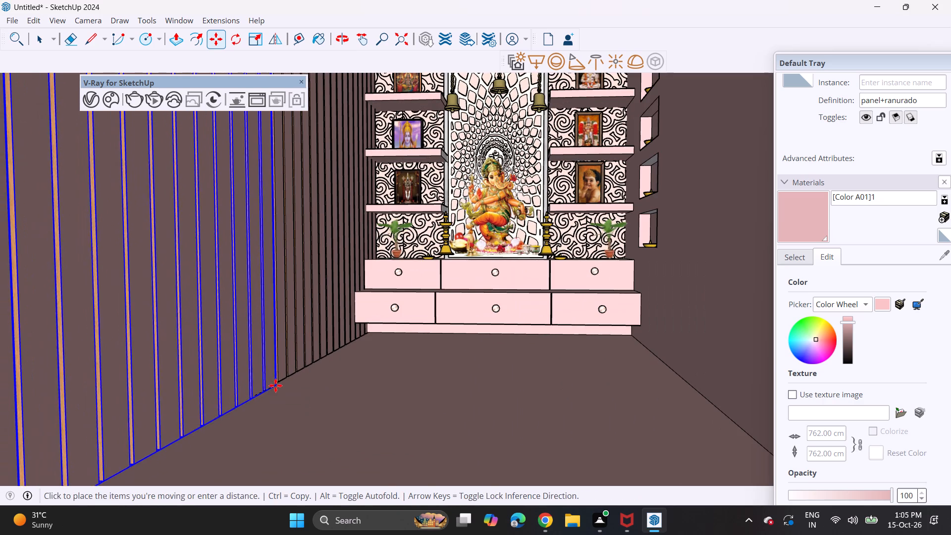
middle_click_drag(274, 385, 259, 381)
scroll(259, 381, "up", 7)
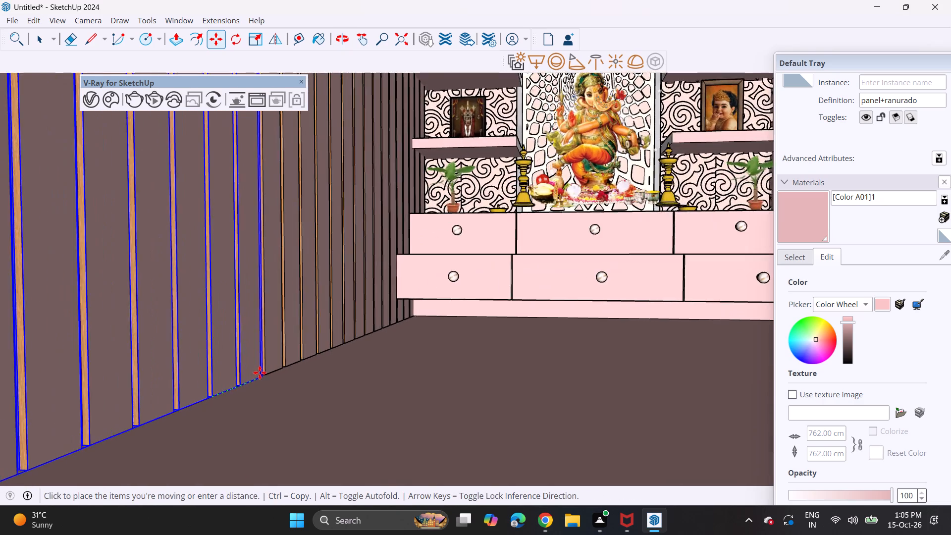
scroll(260, 373, "up", 4)
left_click(264, 377)
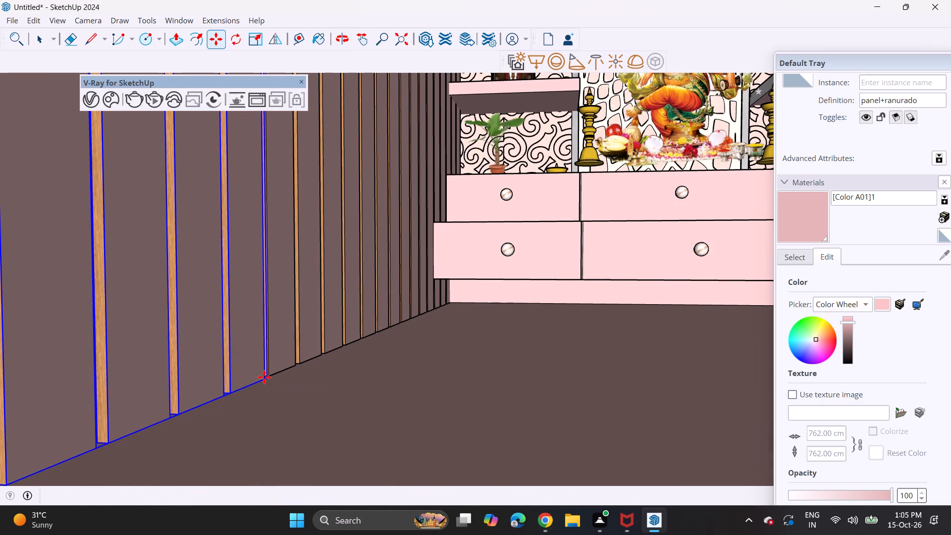
Examine the joined slatted panels along the side wall from inside the room.
middle_click_drag(354, 326, 429, 328)
middle_click_drag(414, 317, 311, 339)
scroll(342, 319, "down", 5)
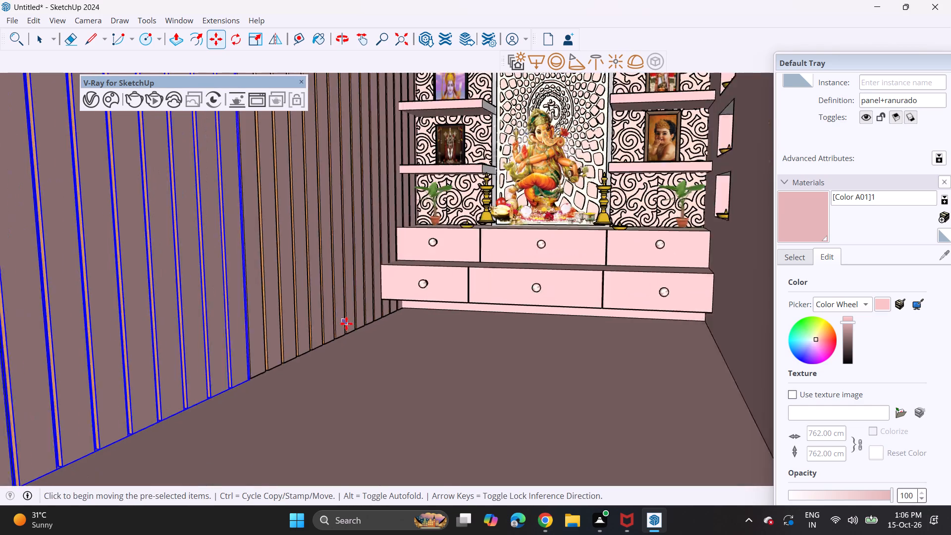
scroll(346, 323, "down", 5)
middle_click_drag(350, 325, 273, 341, "shift")
middle_click_drag(280, 337, 344, 328)
middle_click_drag(104, 302, 304, 307, "shift")
Select the floor face of the room in front of the pooja unit.
key("space")
left_click(347, 385)
middle_click_drag(350, 279, 333, 351)
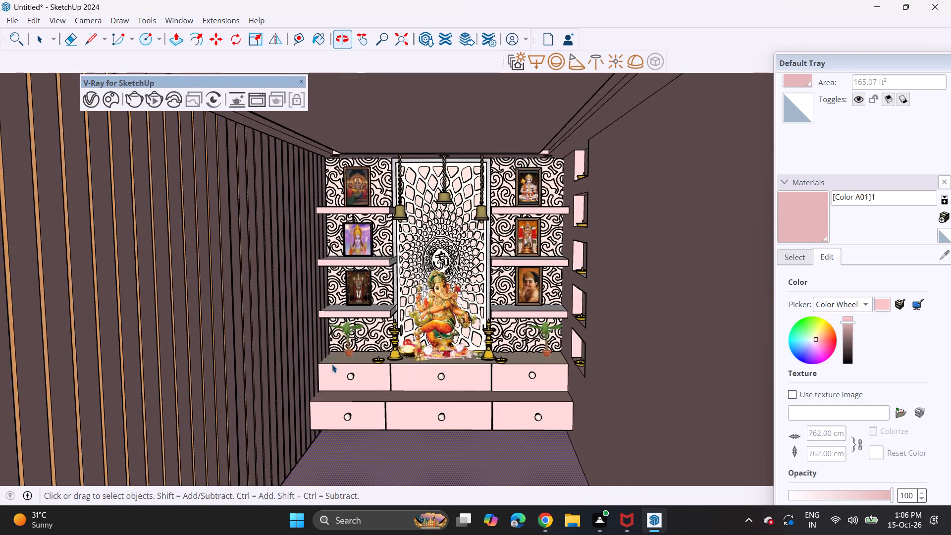
middle_click_drag(332, 364, 340, 327)
scroll(386, 327, "up", 2)
middle_click_drag(386, 326, 370, 306)
scroll(370, 305, "down", 2)
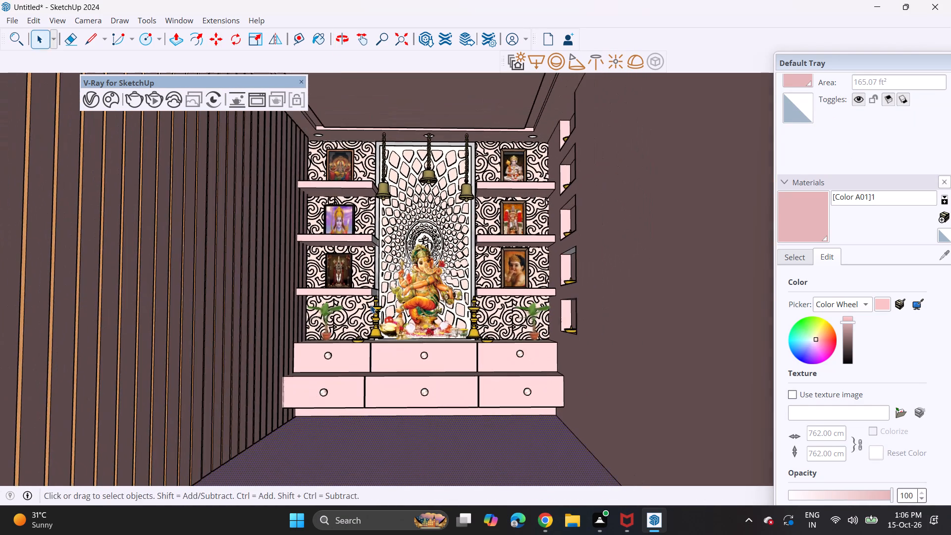
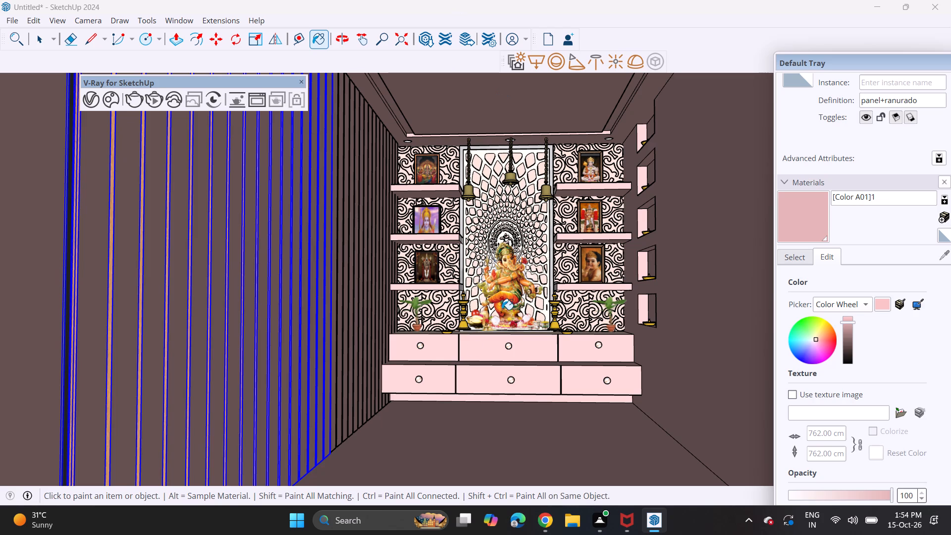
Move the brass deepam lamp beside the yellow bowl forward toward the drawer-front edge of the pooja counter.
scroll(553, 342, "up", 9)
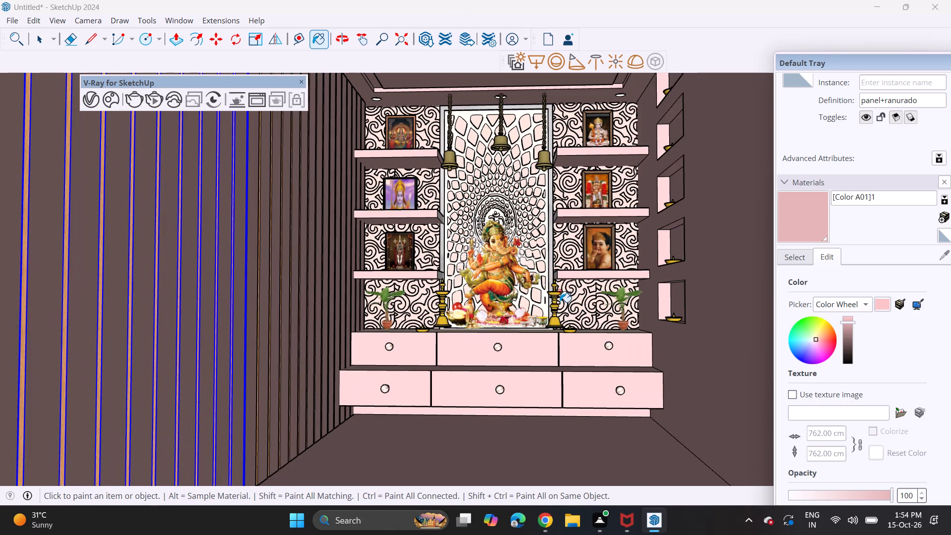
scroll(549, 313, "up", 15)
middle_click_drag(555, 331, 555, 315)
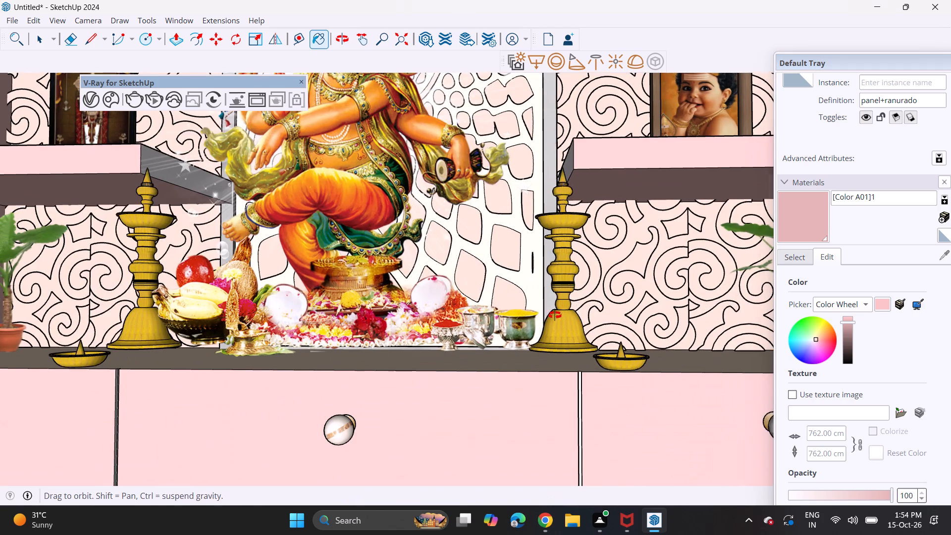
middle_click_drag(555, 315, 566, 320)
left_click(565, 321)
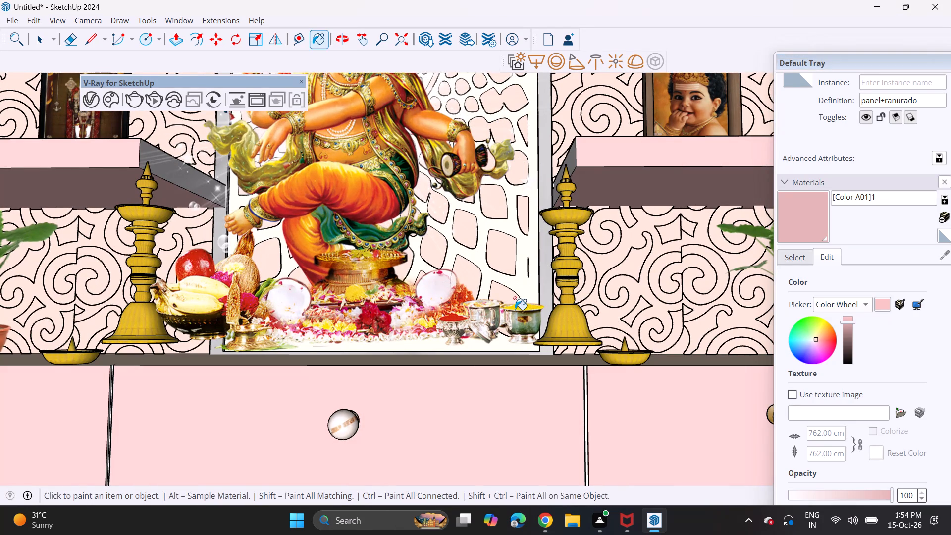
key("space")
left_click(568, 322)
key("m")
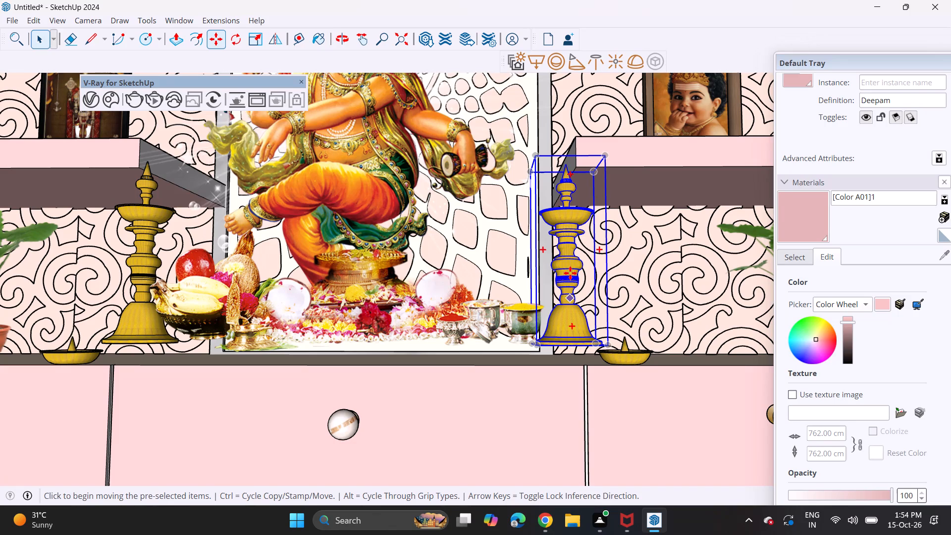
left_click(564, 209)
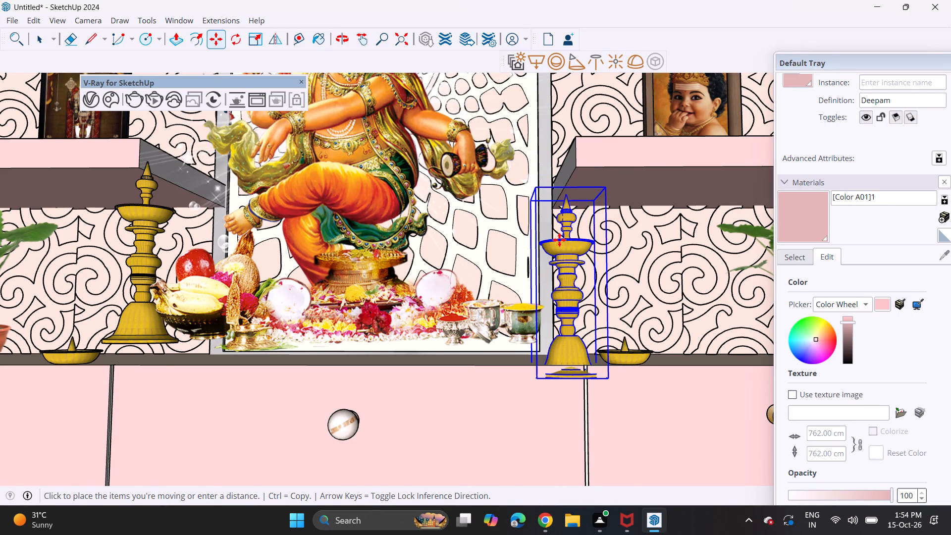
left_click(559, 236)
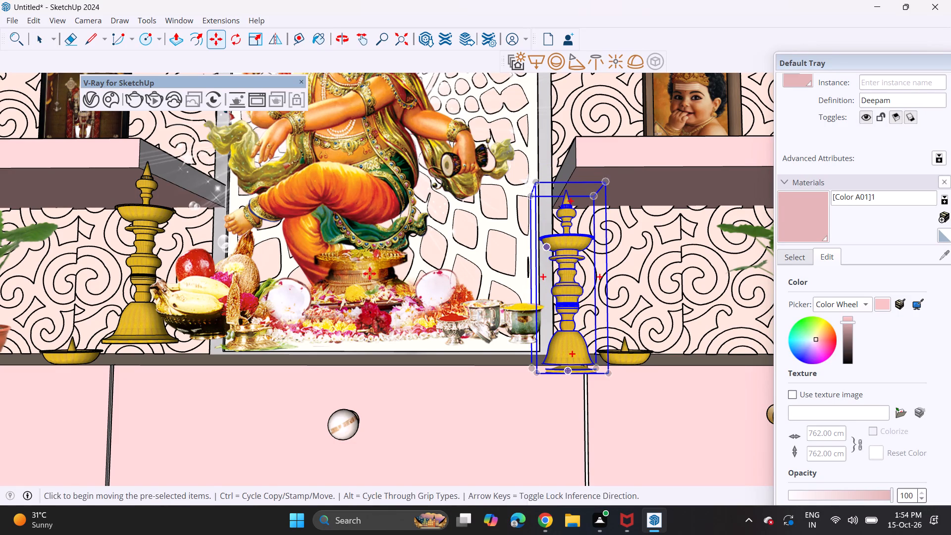
Move the brass deepam lamp beside the fruit basket forward toward the front edge of the pooja counter.
key("space")
left_click(151, 307)
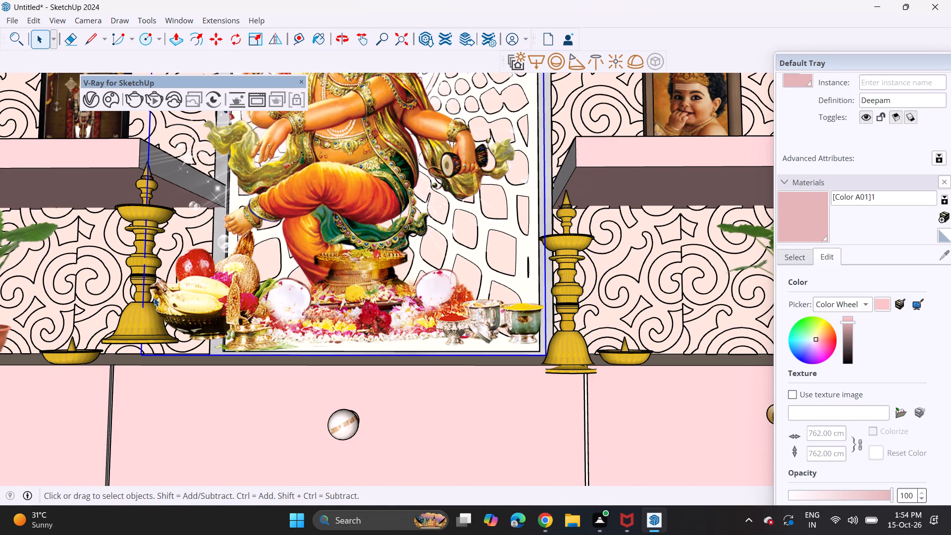
left_click(132, 247)
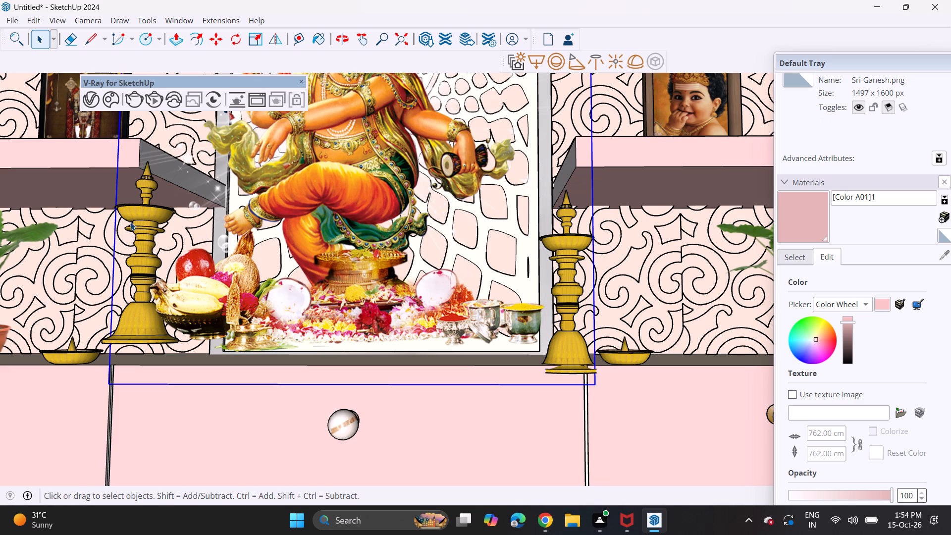
left_click(130, 222)
key("p")
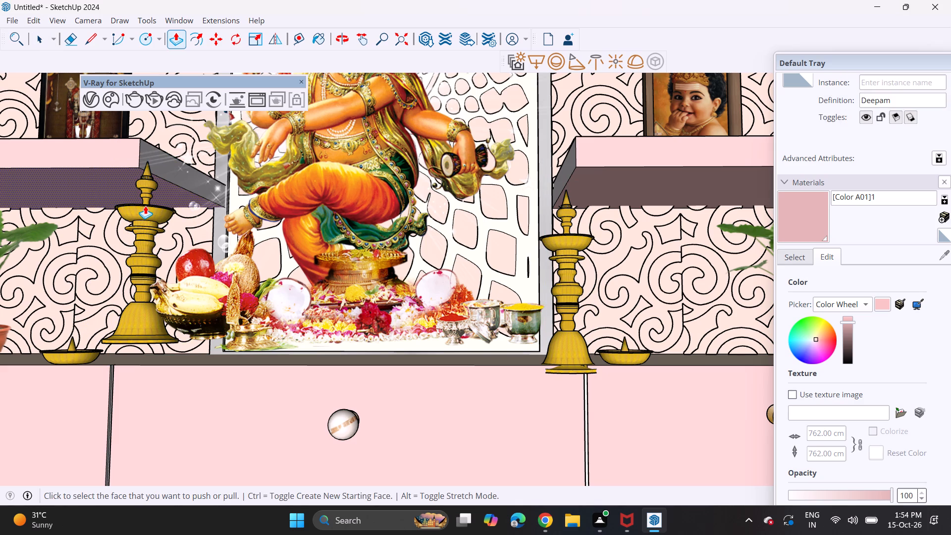
left_click(145, 206)
key("Escape")
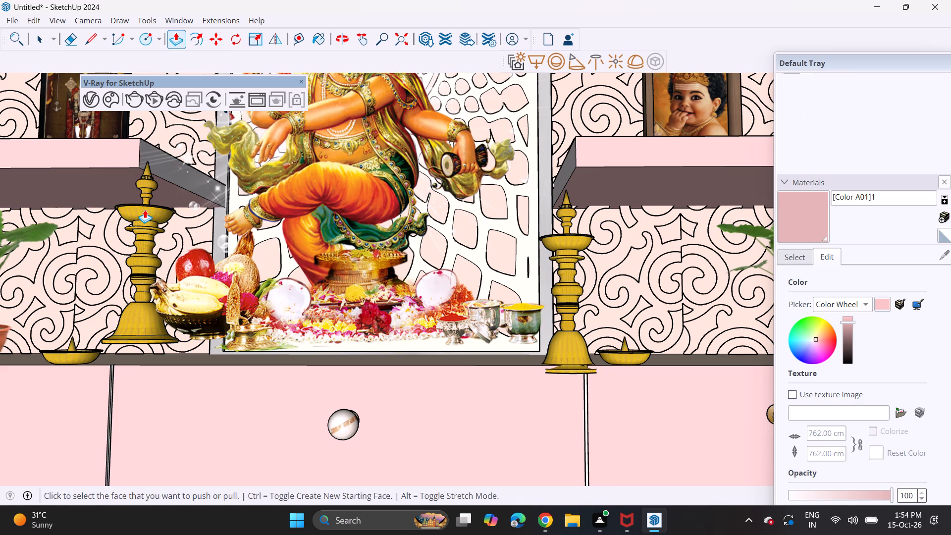
key("m")
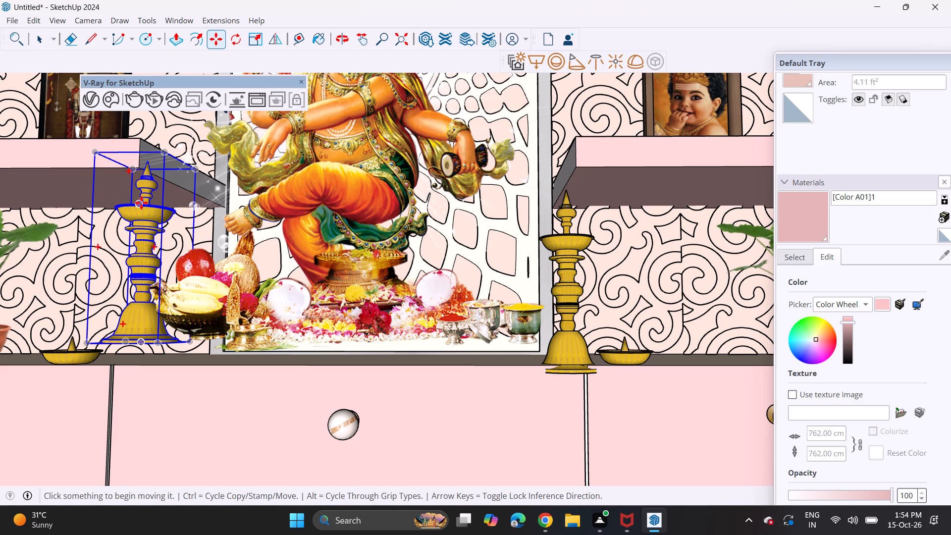
left_click(141, 203)
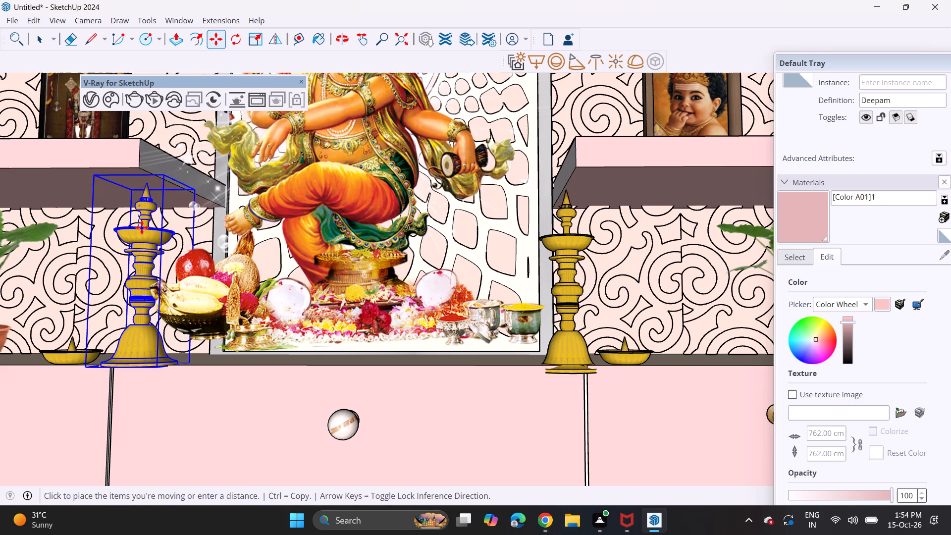
left_click(142, 225)
Paint the top and inner side faces of the two lowest side shelves with the pink [Color A01]1 material.
middle_click_drag(281, 272, 286, 338)
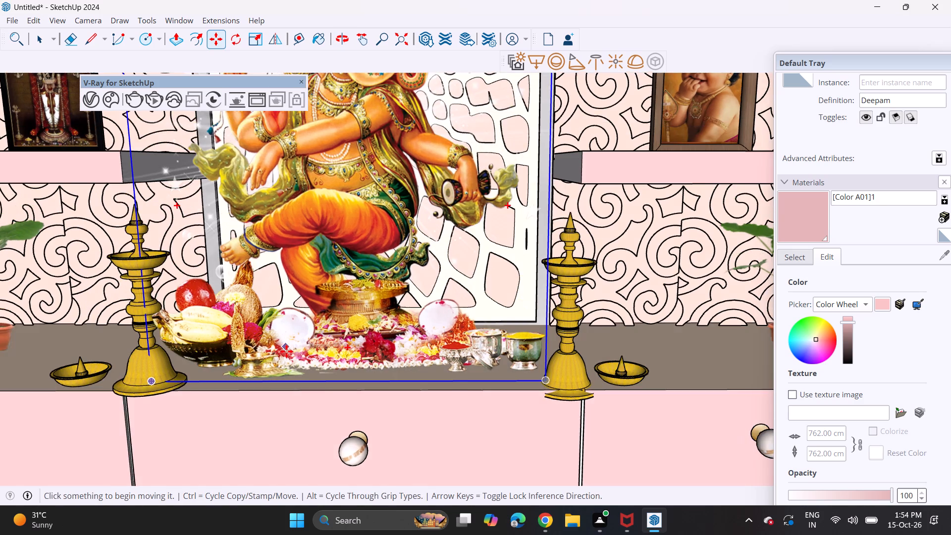
scroll(286, 351, "down", 5)
middle_click_drag(291, 352, 299, 356)
middle_click_drag(299, 356, 355, 358)
middle_click_drag(355, 355, 360, 403)
key("space")
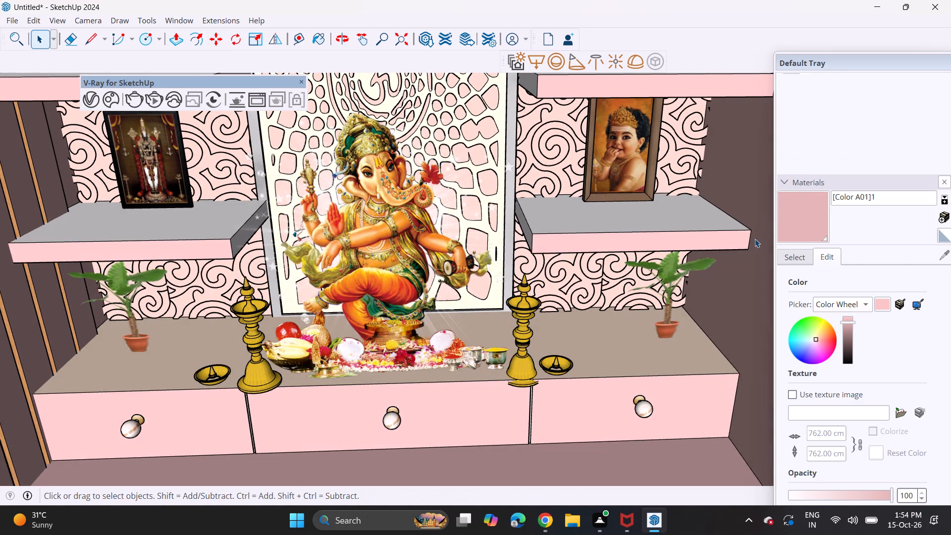
left_click(772, 218)
left_click(810, 221)
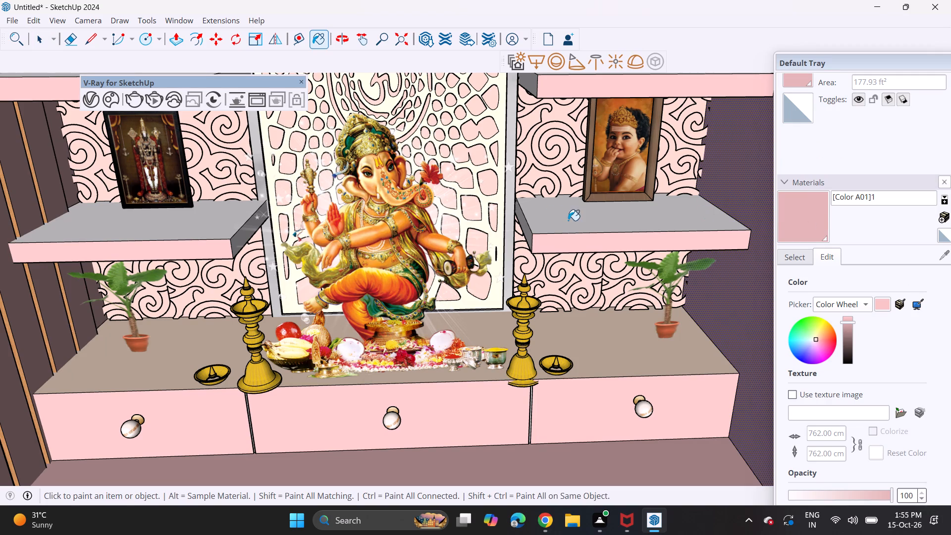
left_click(568, 220)
left_click(526, 235)
left_click(183, 226)
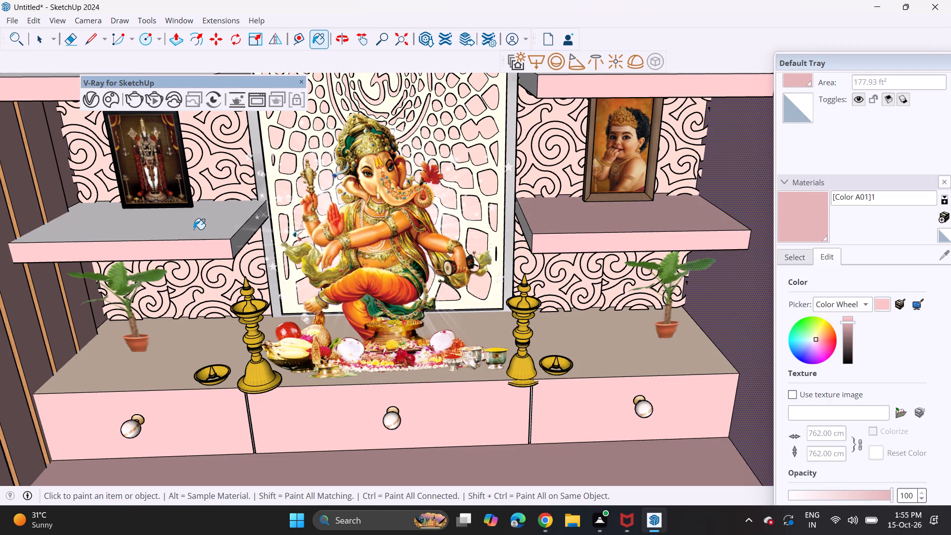
left_click(237, 245)
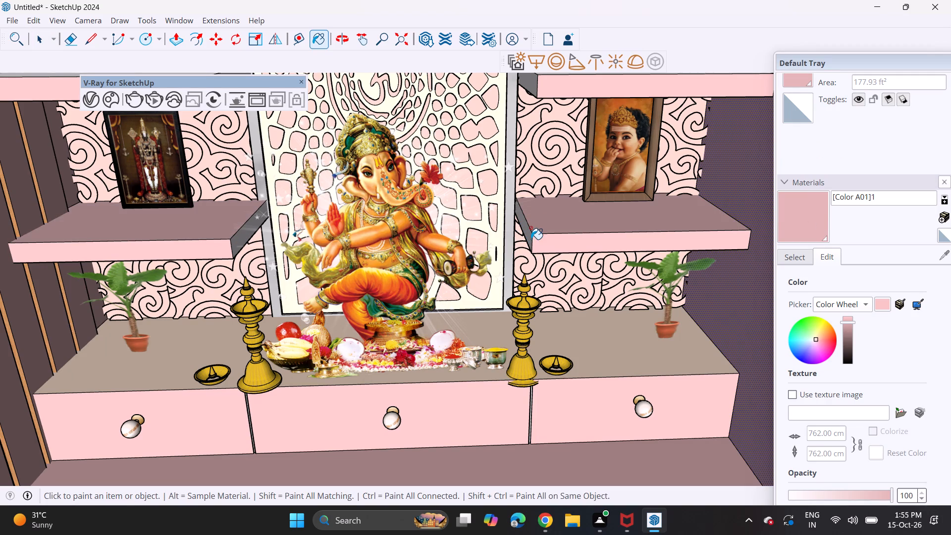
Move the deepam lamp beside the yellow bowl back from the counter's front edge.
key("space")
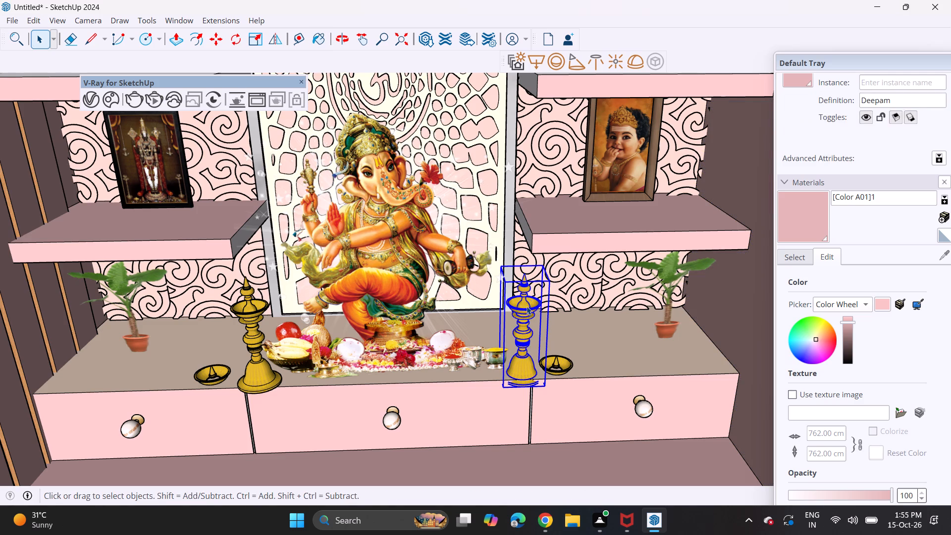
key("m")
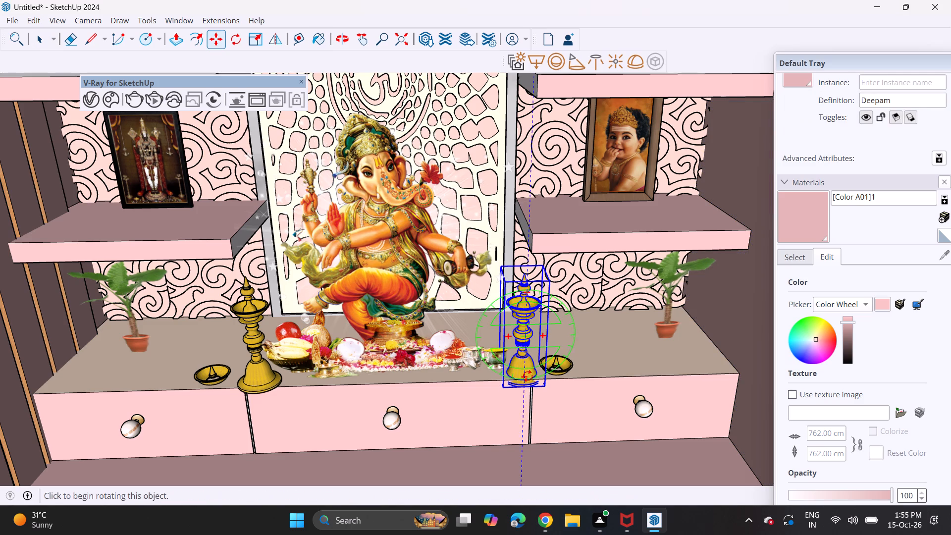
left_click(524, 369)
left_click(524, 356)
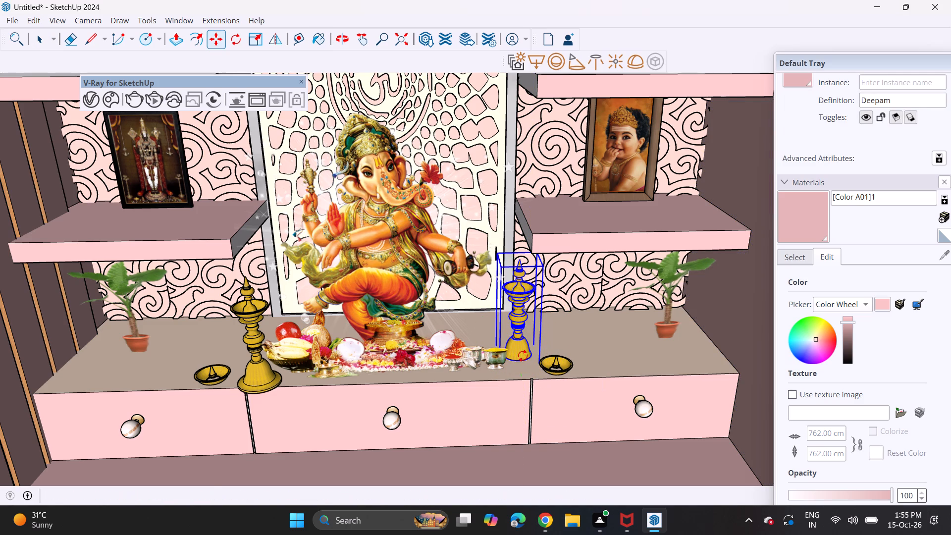
Move the deepam lamp beside the fruit basket slightly back and inward from the counter's front edge.
key("space")
left_click(256, 374)
key("m")
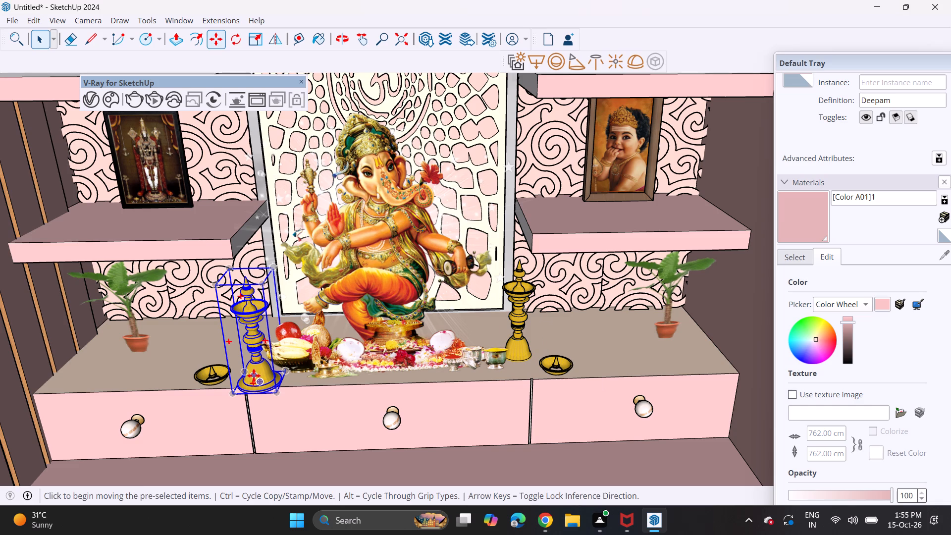
left_click(254, 375)
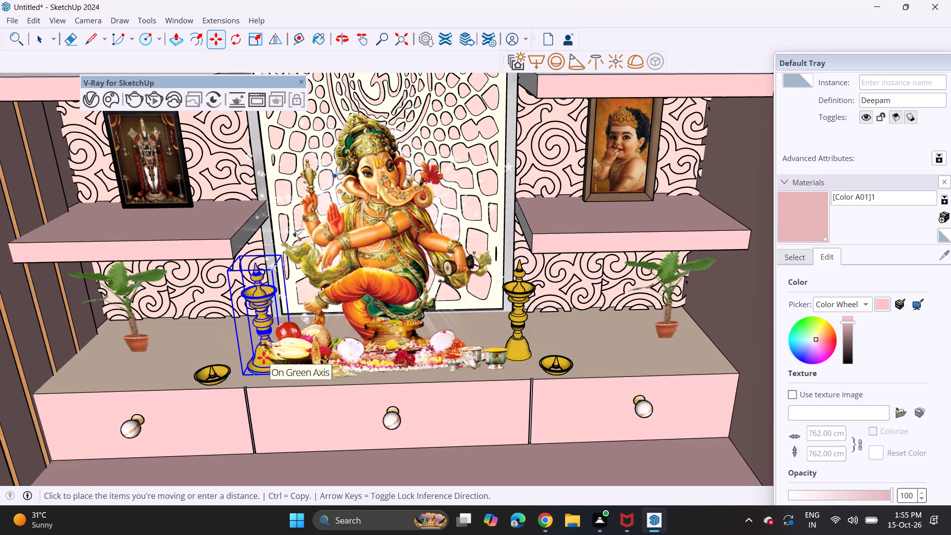
left_click(264, 358)
Copy the deepam lamp from the fruit-basket side straight across to the other side of the Ganesh image.
left_click(266, 356)
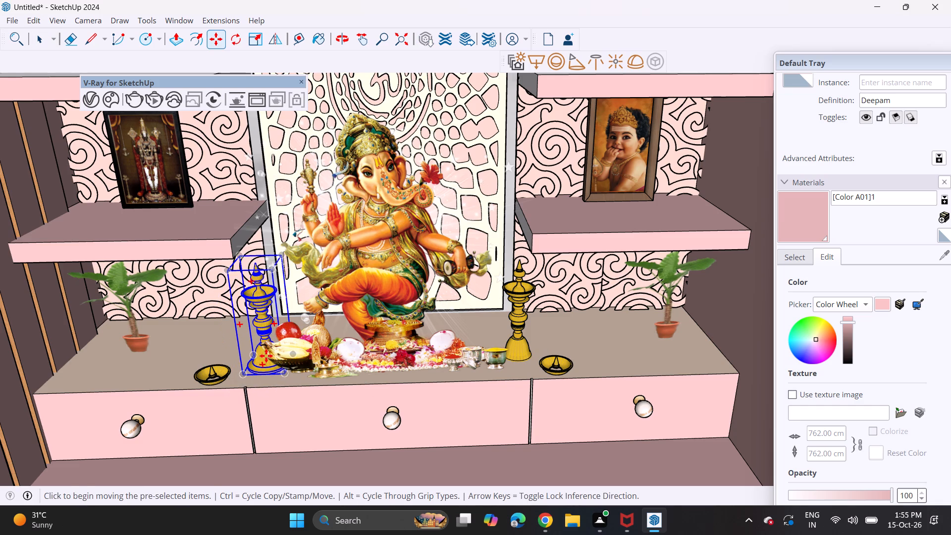
left_click(534, 350)
Delete the original deepam lamp standing behind the new copy beside the yellow bowl.
middle_click_drag(535, 350, 530, 273)
scroll(544, 312, "up", 4)
key("space")
left_click(555, 307)
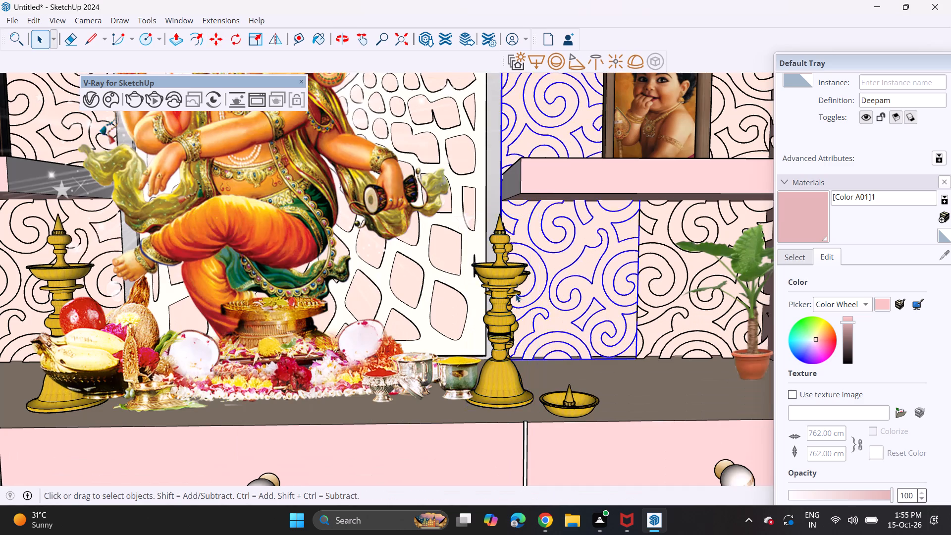
left_click(516, 294)
left_click(516, 294)
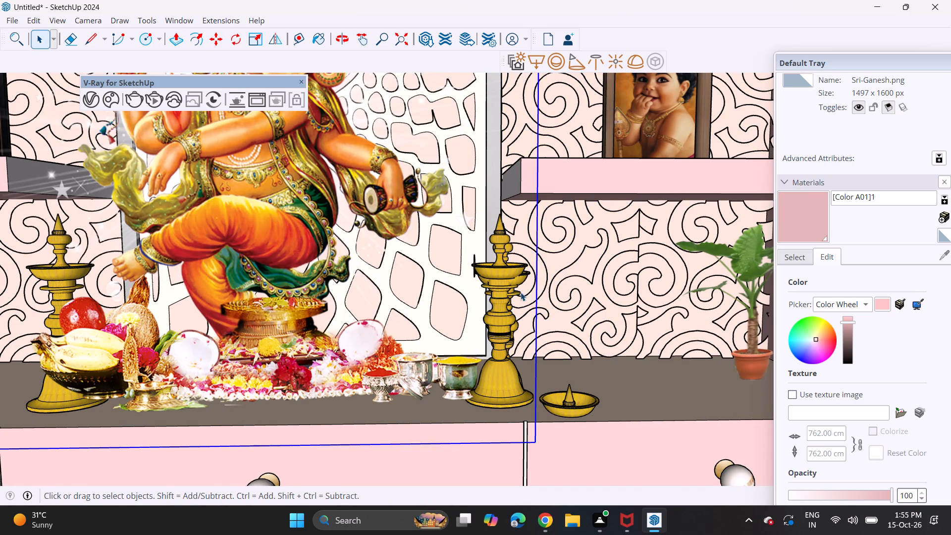
middle_click_drag(531, 297, 465, 310)
left_click(505, 279)
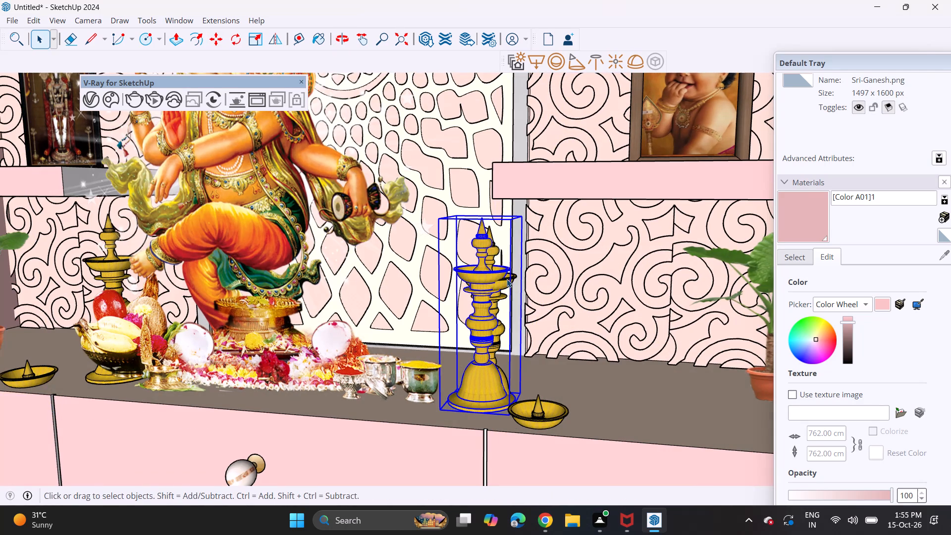
left_click(507, 279)
key("Delete")
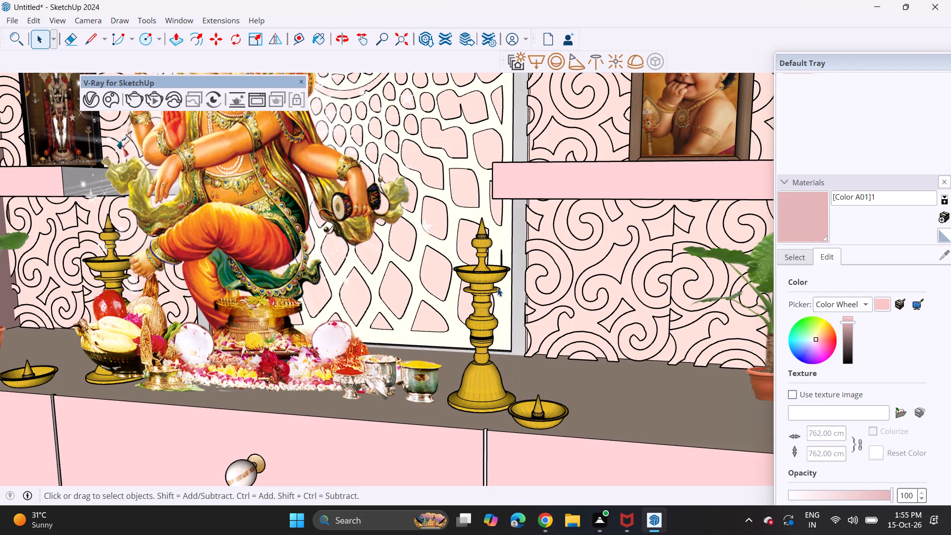
Examine the whole pooja unit, its lamps and the surrounding walls from the front.
scroll(496, 293, "down", 4)
middle_click_drag(456, 332, 558, 315)
scroll(545, 312, "down", 5)
middle_click_drag(539, 323, 514, 324)
scroll(509, 317, "down", 3)
middle_click_drag(456, 314, 433, 312)
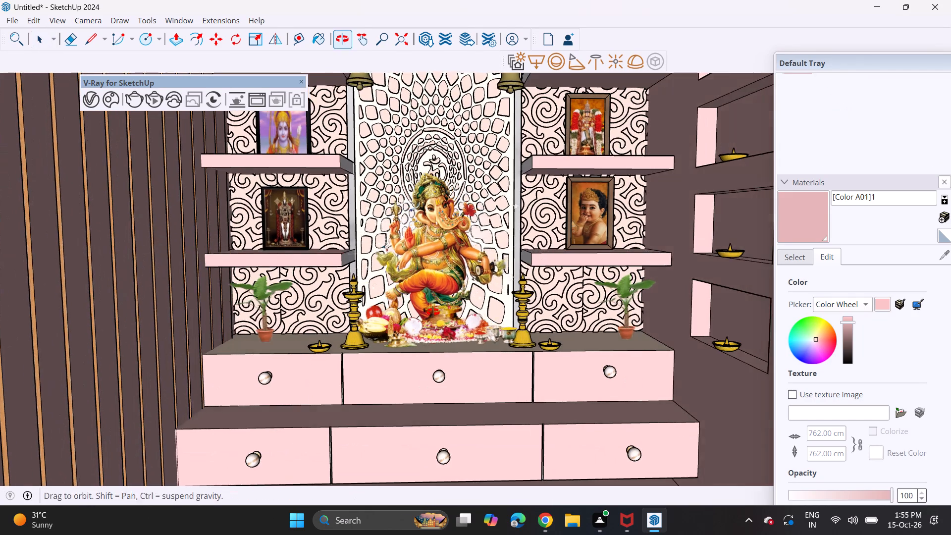
middle_click(433, 312)
scroll(433, 305, "down", 5)
middle_click_drag(434, 304, 437, 289)
middle_click(436, 289)
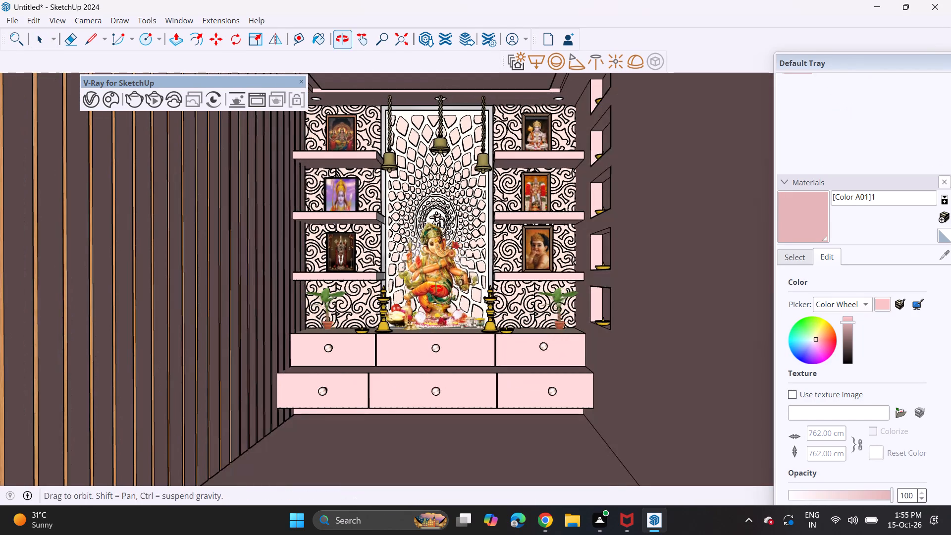
Switch to Chrome and activate the 3D Warehouse search field for a new model search.
left_click(545, 521)
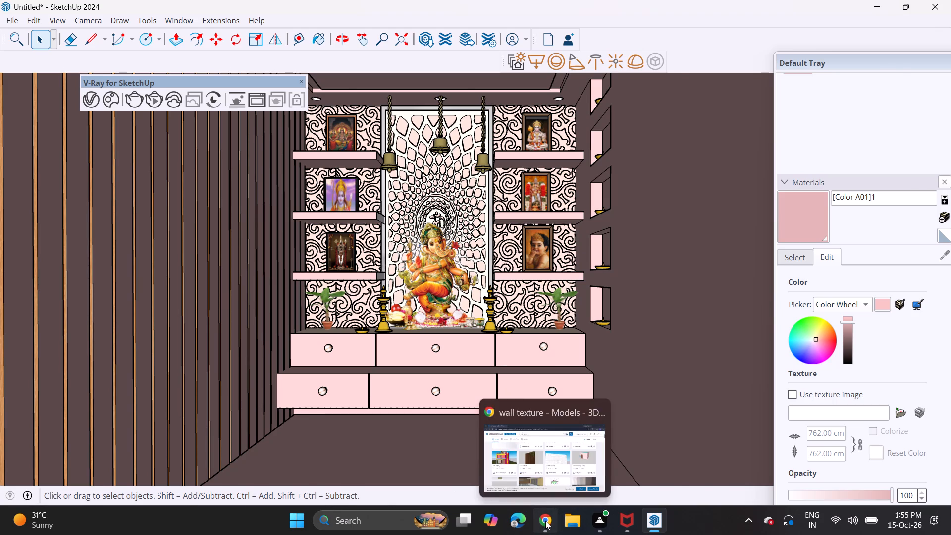
left_click(636, 67)
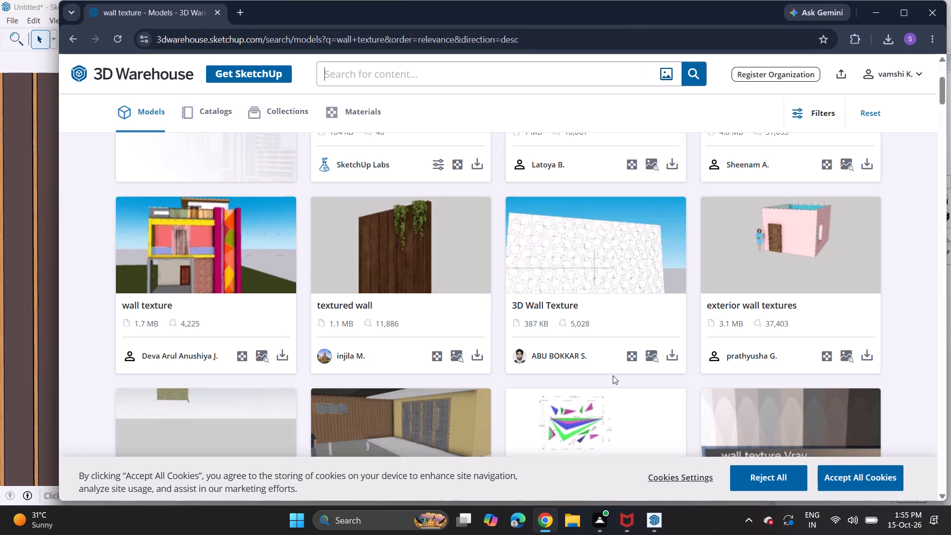
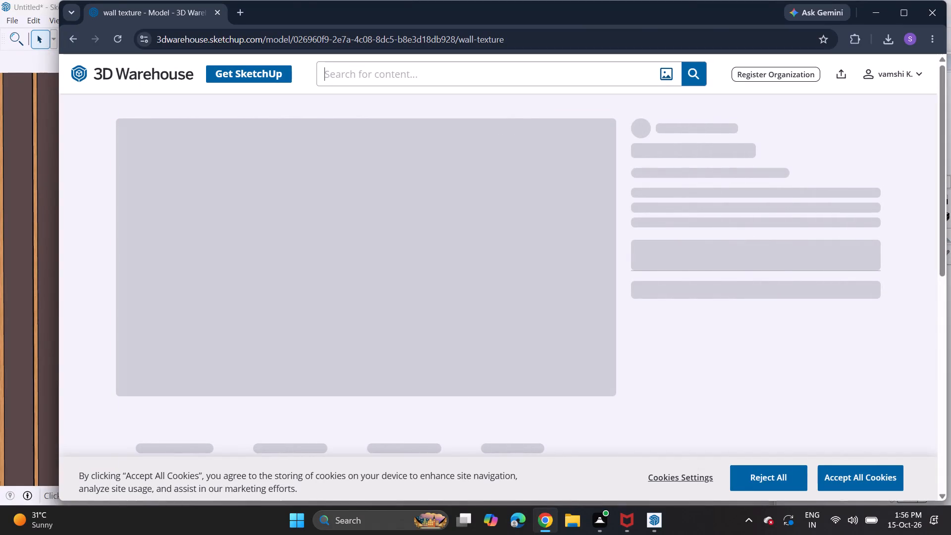
Search the 3D Warehouse models for "cloth" and dismiss the McAfee firewall alert.
key("c")
type("loth")
left_click(699, 77)
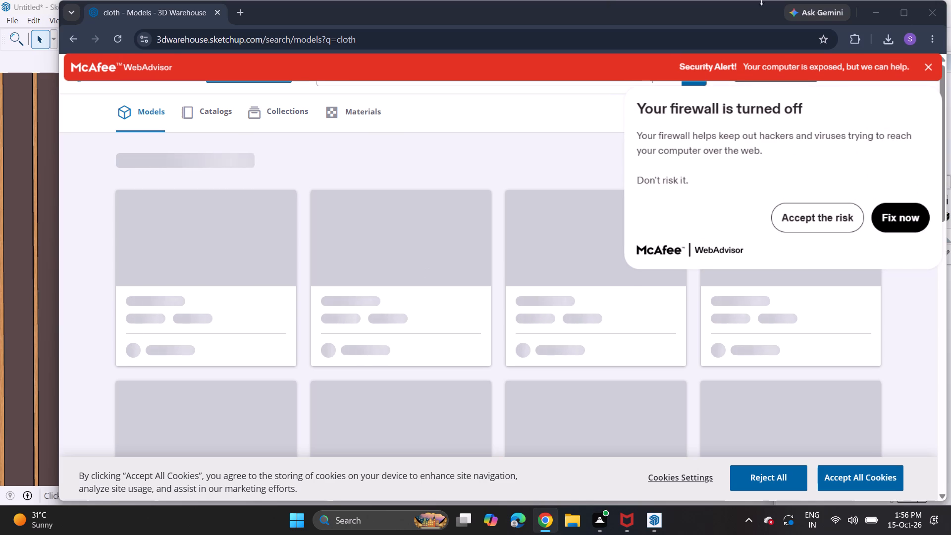
left_click(925, 65)
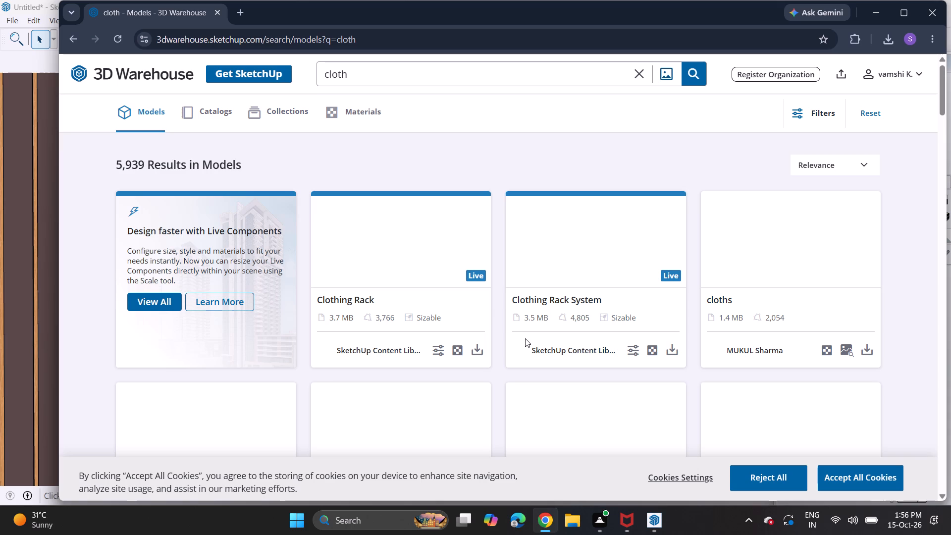
Examine the cloth search results for a fabric model suited to the pooja room.
scroll(529, 344, "down", 2)
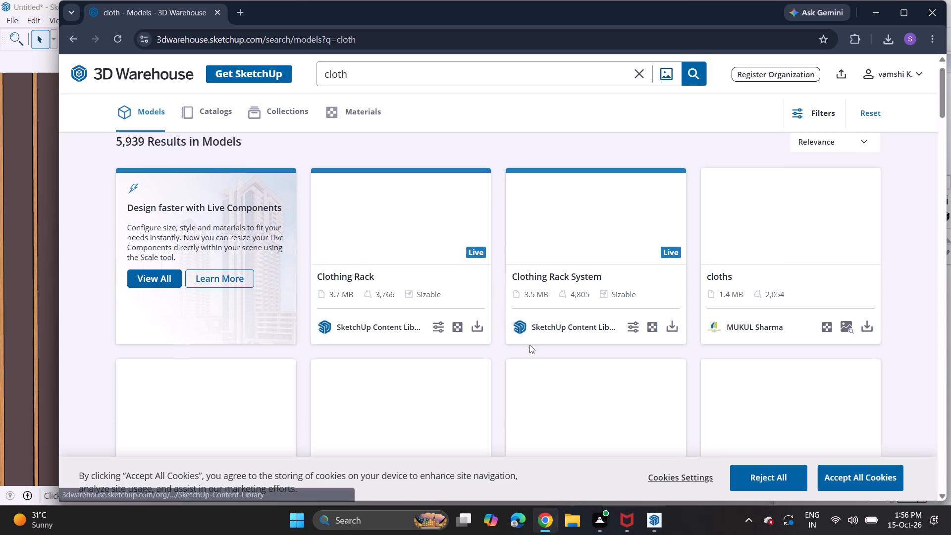
scroll(529, 345, "down", 2)
scroll(528, 346, "up", 1)
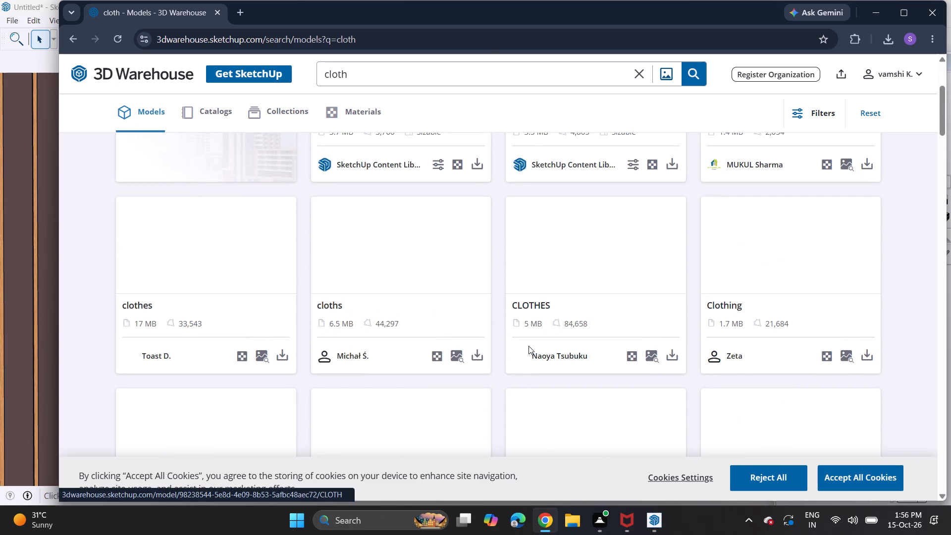
scroll(528, 346, "up", 1)
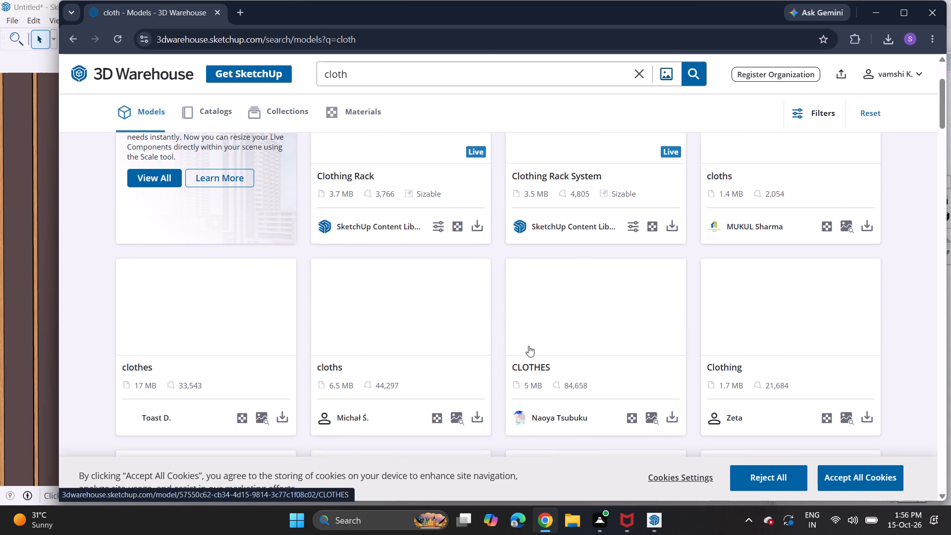
scroll(528, 346, "down", 3)
scroll(537, 349, "up", 7)
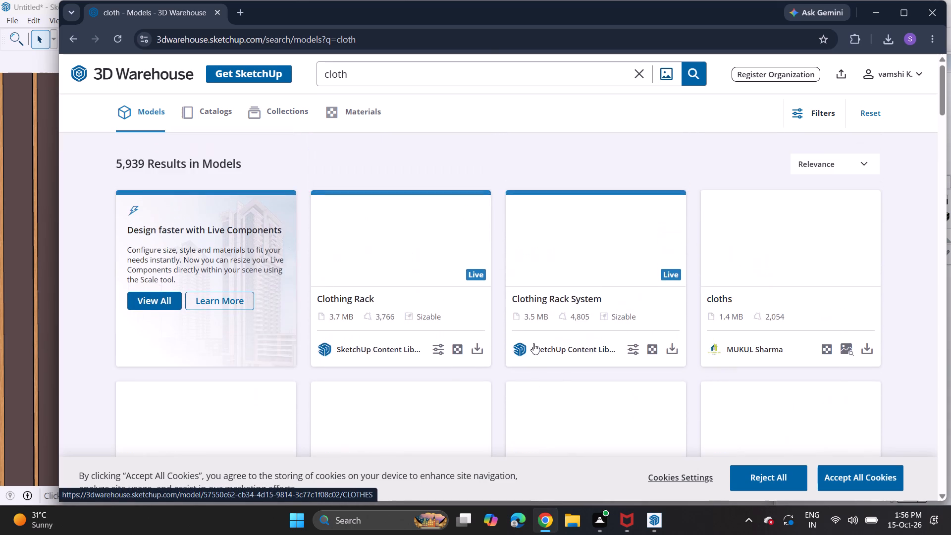
scroll(533, 343, "down", 17)
scroll(537, 344, "down", 8)
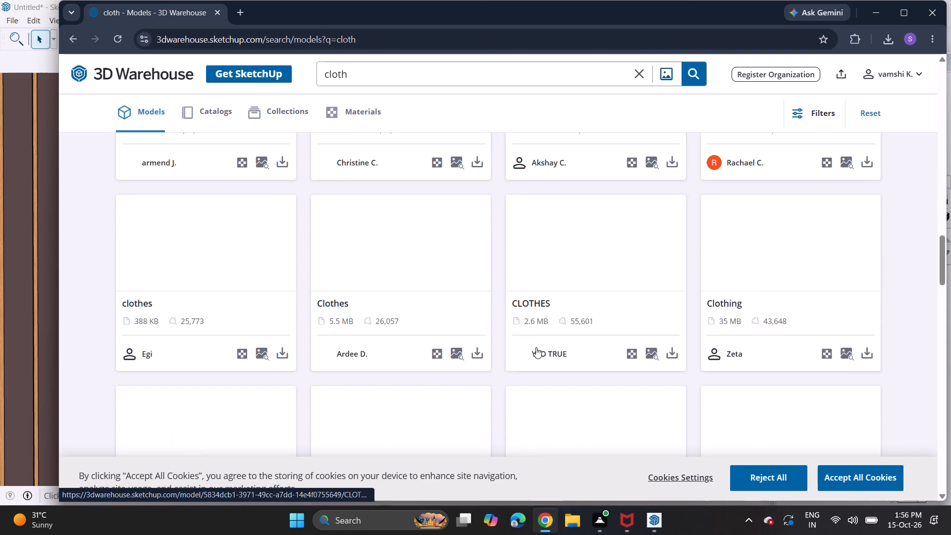
scroll(536, 347, "down", 16)
scroll(535, 354, "down", 8)
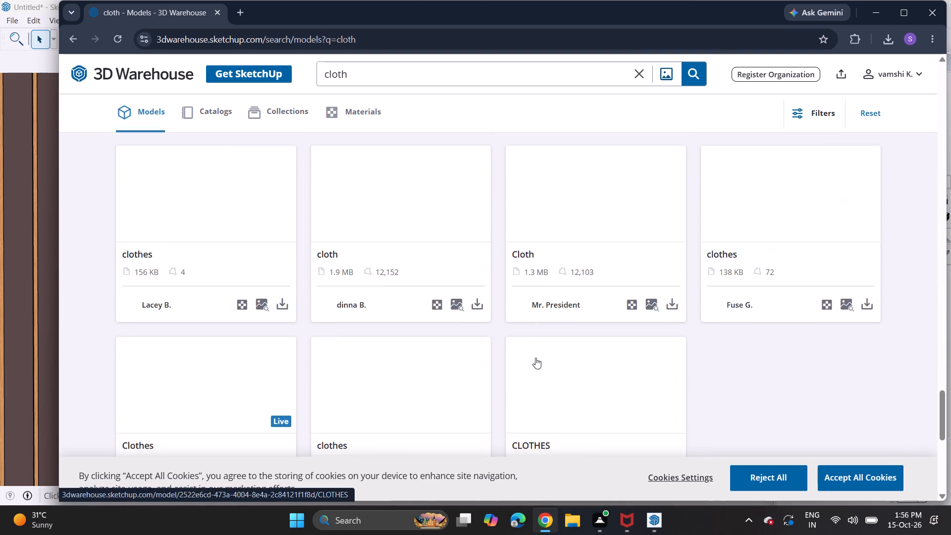
scroll(535, 358, "down", 8)
scroll(536, 356, "up", 4)
left_click(528, 364)
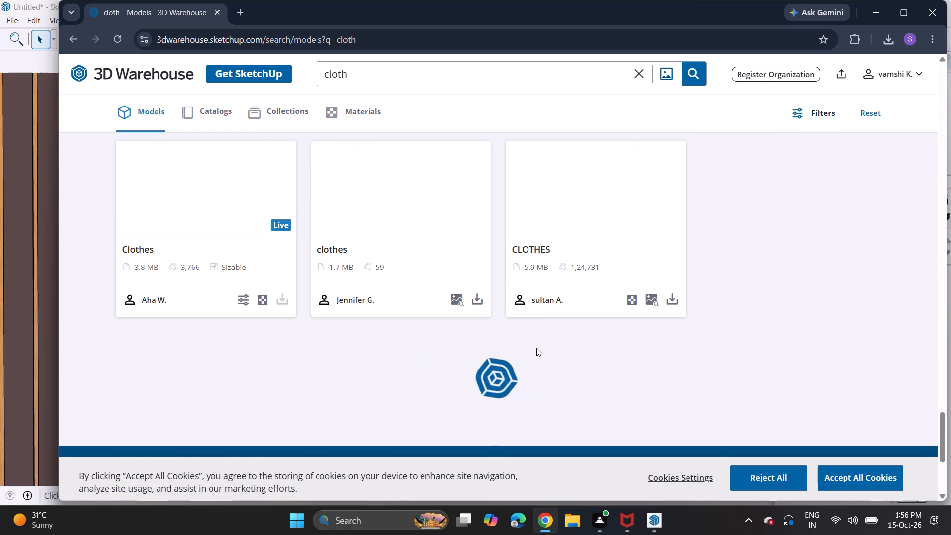
scroll(539, 344, "up", 17)
scroll(544, 345, "up", 8)
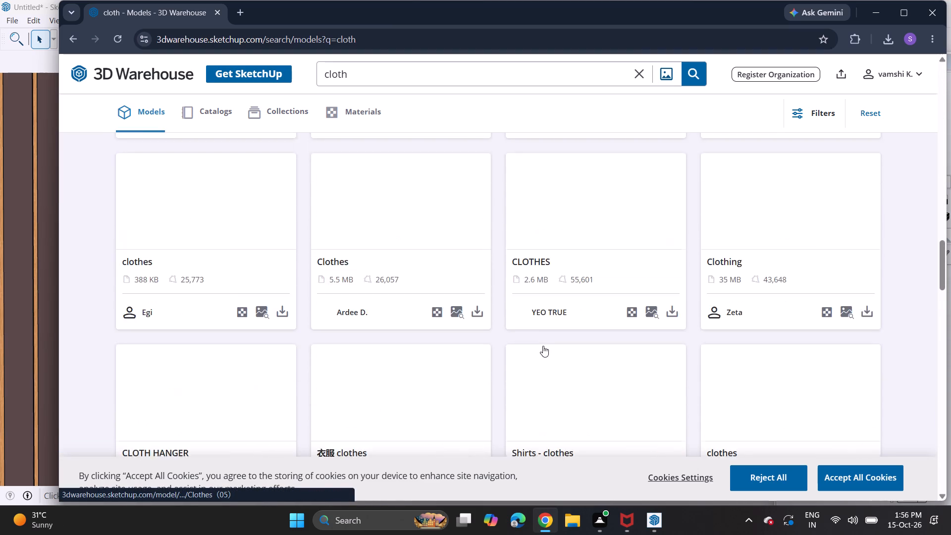
scroll(543, 346, "up", 16)
scroll(545, 340, "up", 5)
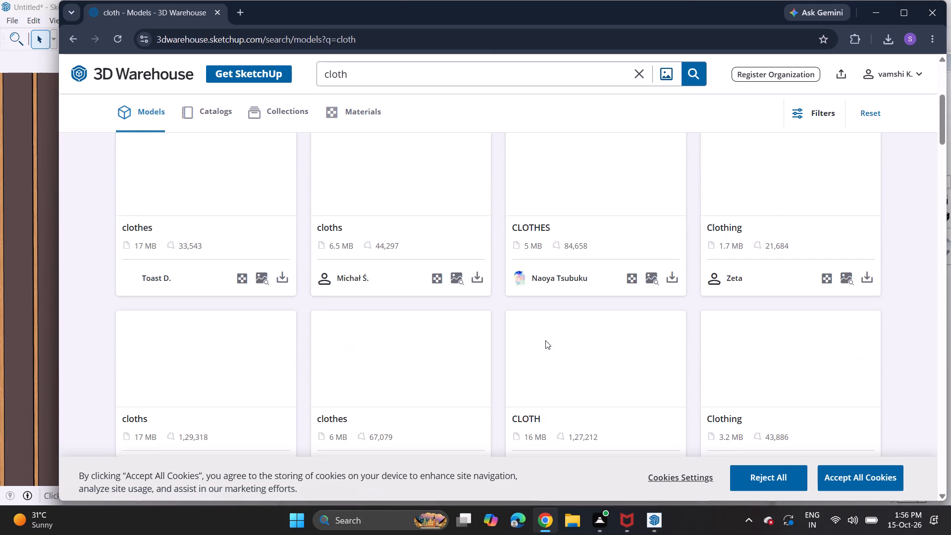
scroll(545, 340, "up", 12)
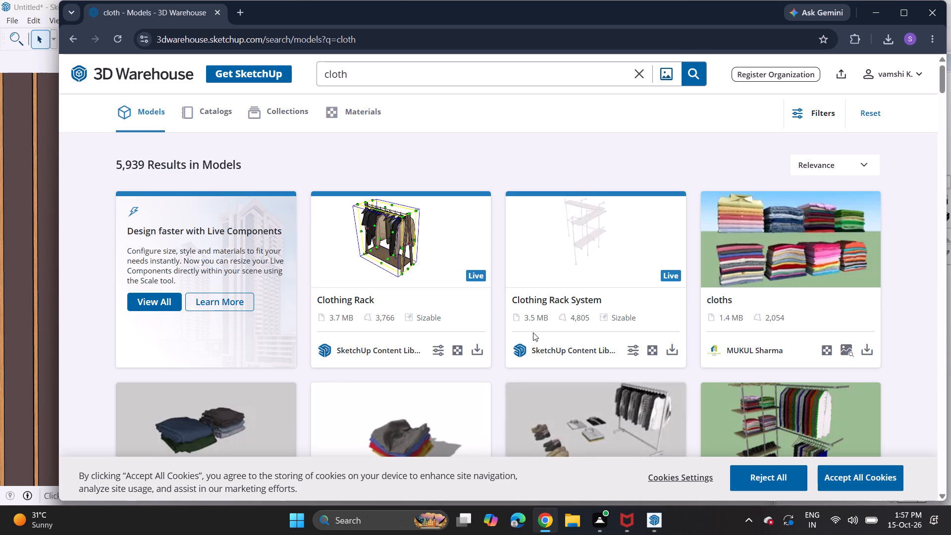
scroll(652, 403, "down", 13)
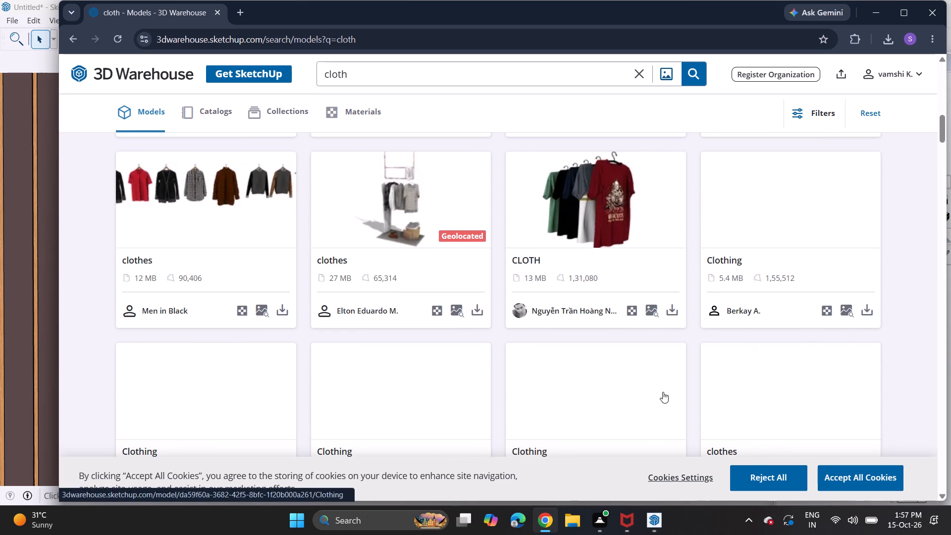
scroll(658, 377, "down", 2)
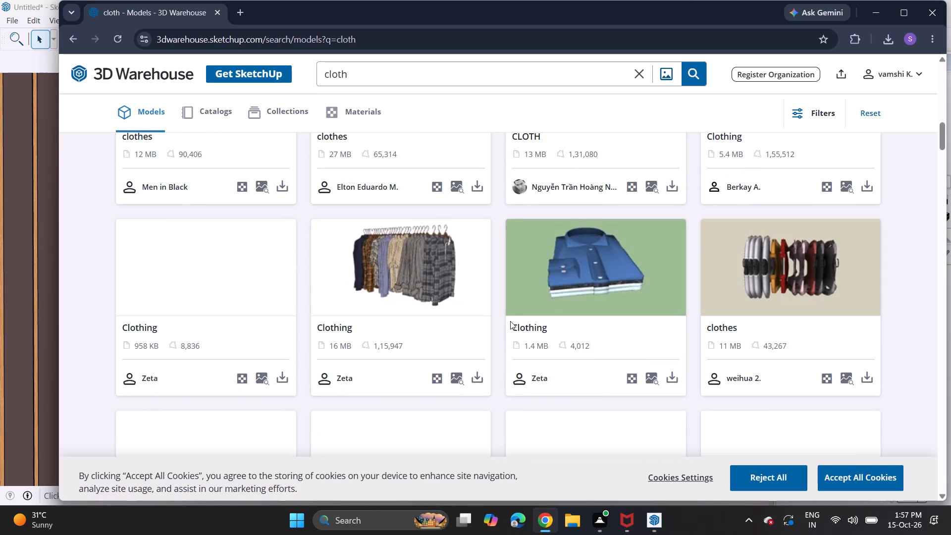
scroll(565, 326, "down", 2)
scroll(560, 321, "up", 2)
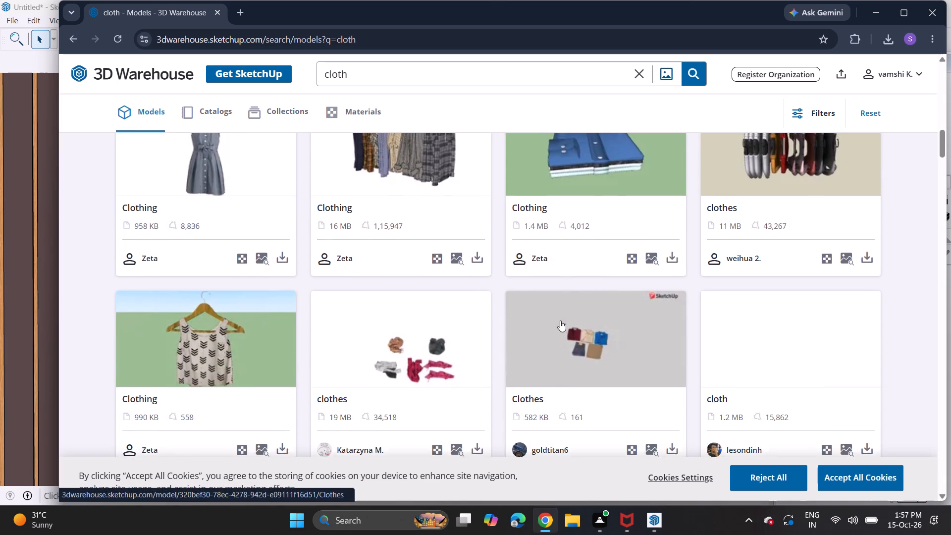
scroll(560, 321, "up", 2)
scroll(560, 321, "down", 9)
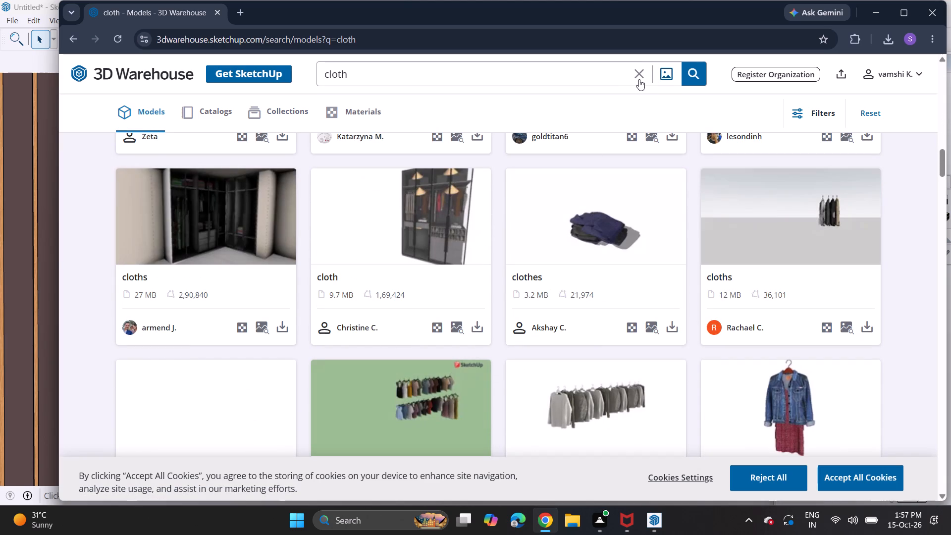
Replace the search term with "mate" and search the 3D Warehouse models for it.
left_click(390, 73)
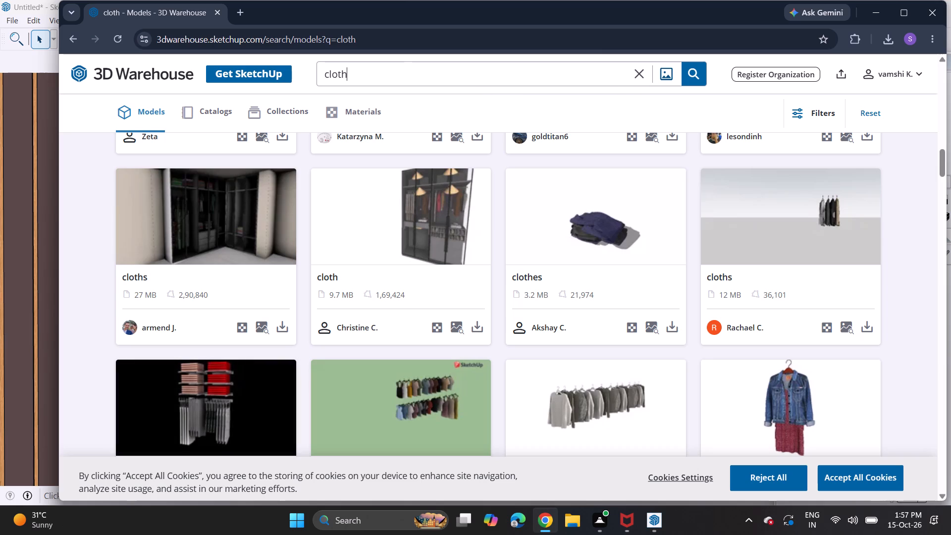
key("BackSpace")
key("BackSpace")
key("BackSpace")
key("BackSpace")
key("BackSpace")
key("BackSpace")
key("BackSpace")
key("BackSpace")
key("BackSpace")
type("mayte")
key("BackSpace")
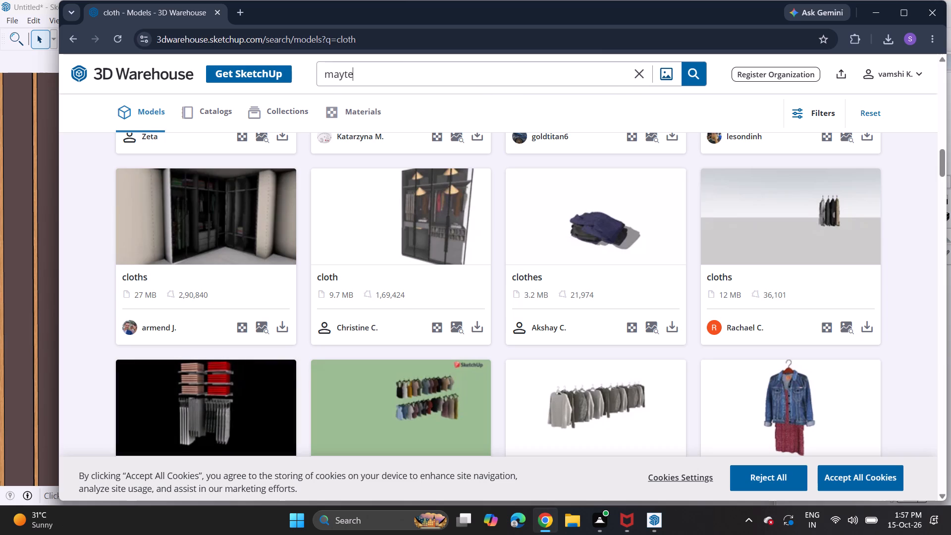
key("BackSpace")
type("te")
key("BackSpace")
key("BackSpace")
key("BackSpace")
type("te")
key("Return")
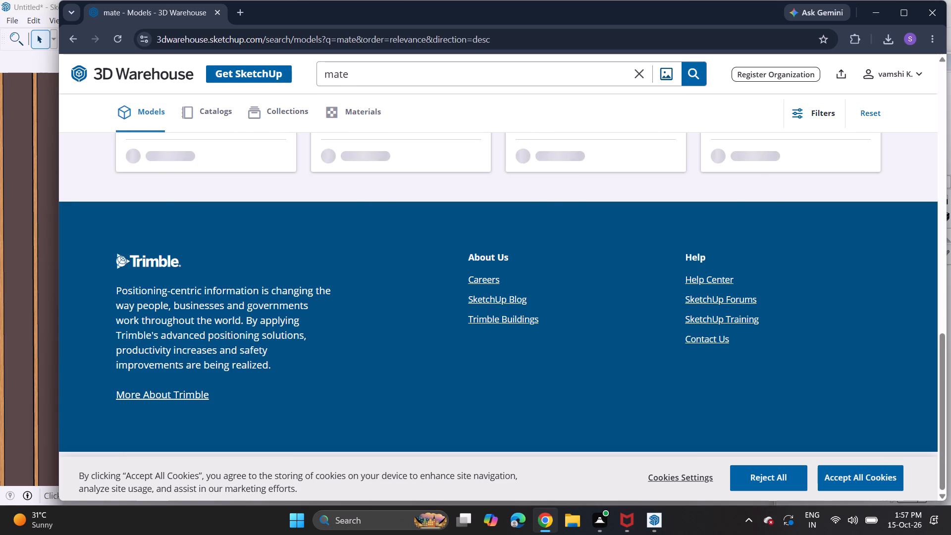
Examine the "mate" search results for a floor mat model suited to the pooja room.
scroll(470, 286, "up", 4)
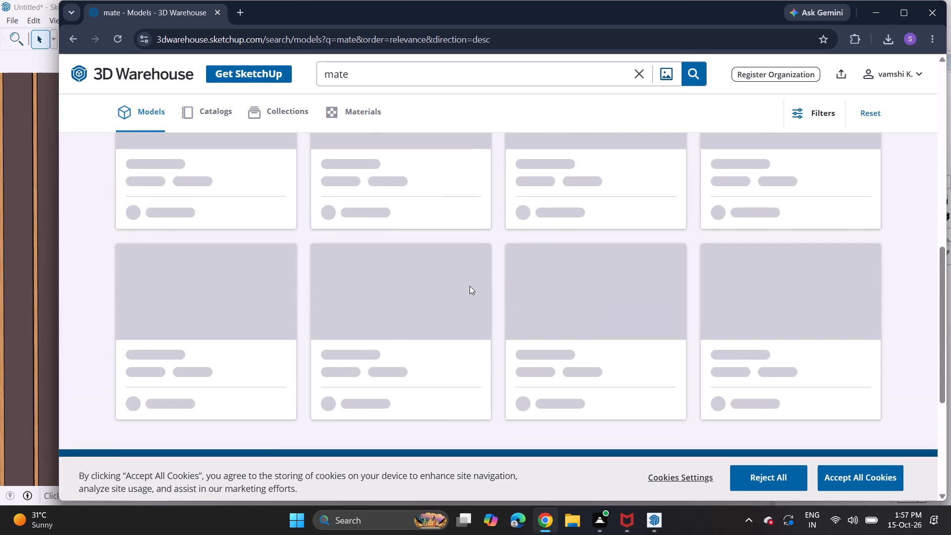
scroll(482, 286, "up", 13)
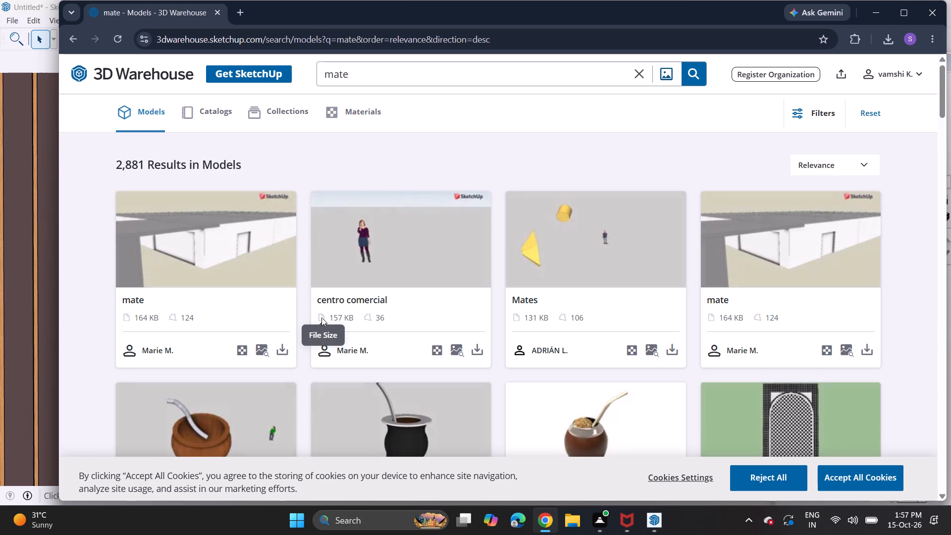
scroll(320, 318, "down", 4)
scroll(483, 319, "down", 4)
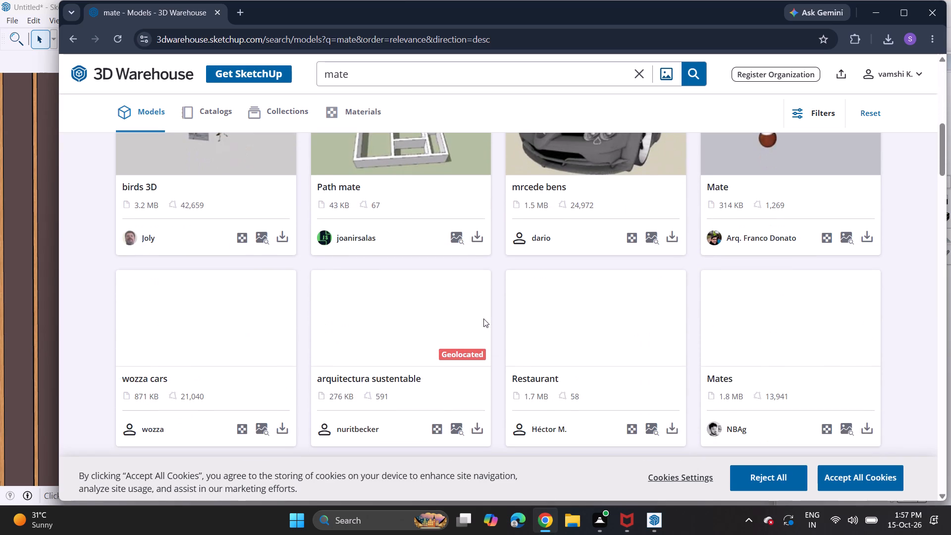
scroll(483, 319, "down", 3)
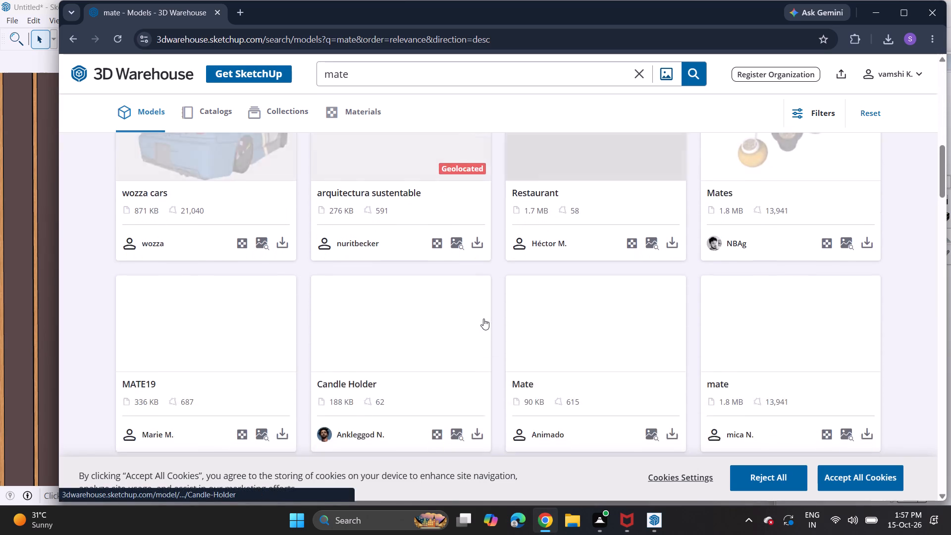
scroll(483, 319, "down", 1)
scroll(483, 319, "up", 2)
scroll(483, 319, "down", 6)
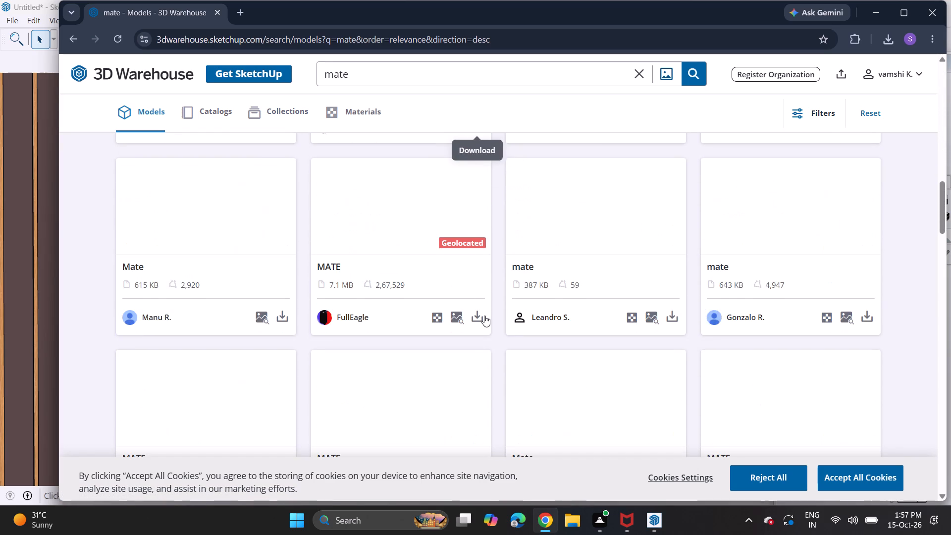
scroll(484, 316, "up", 11)
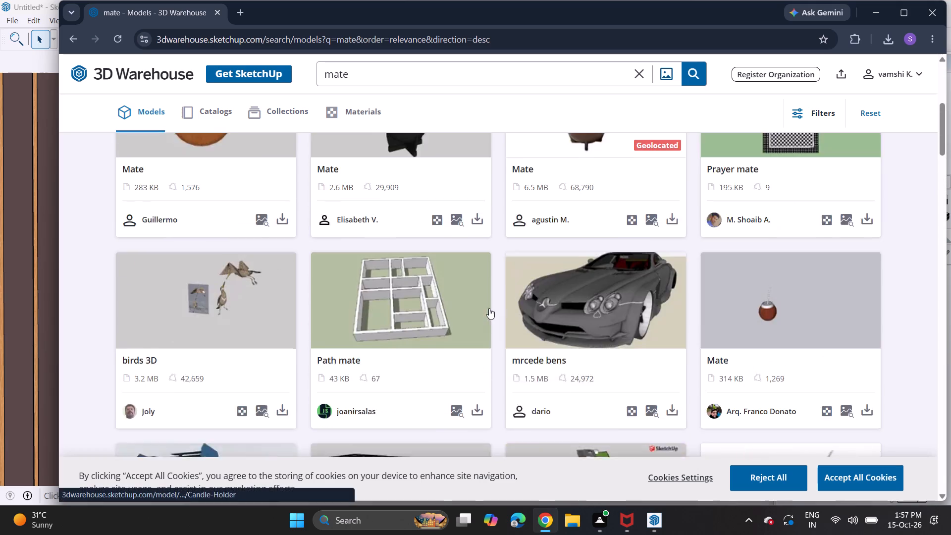
scroll(483, 307, "up", 11)
Extend the search term to "door mate" and search the 3D Warehouse models again.
left_click(322, 75)
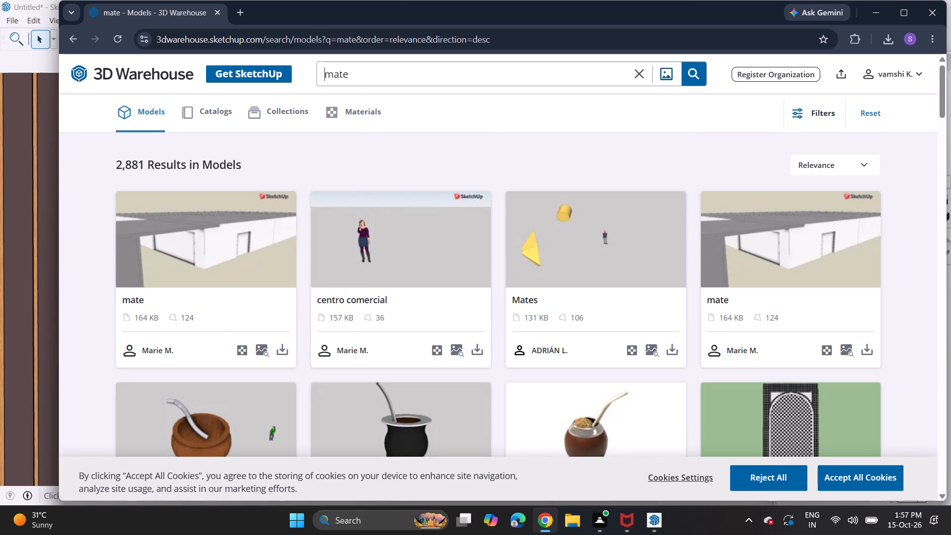
type("door")
key("space")
key("Return")
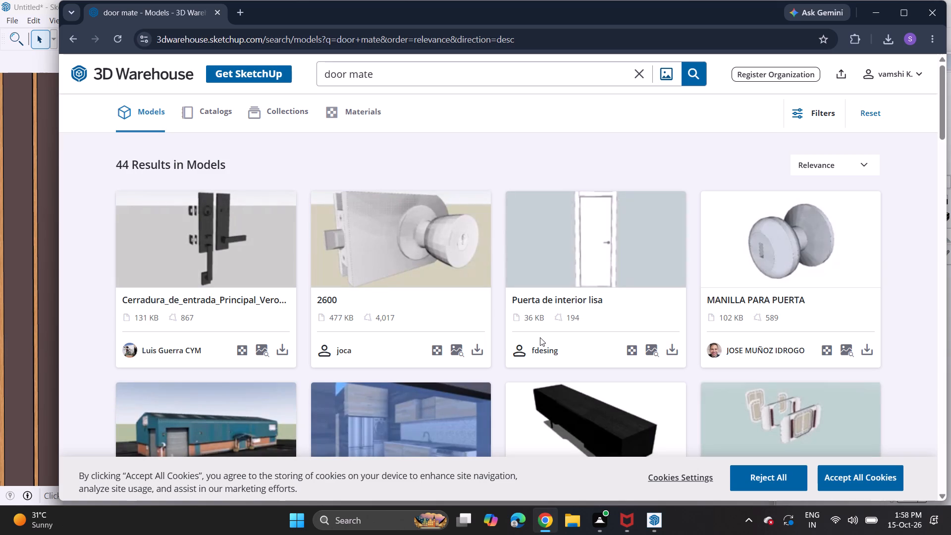
Examine the "door mate" search results for a usable mat model.
scroll(634, 375, "down", 3)
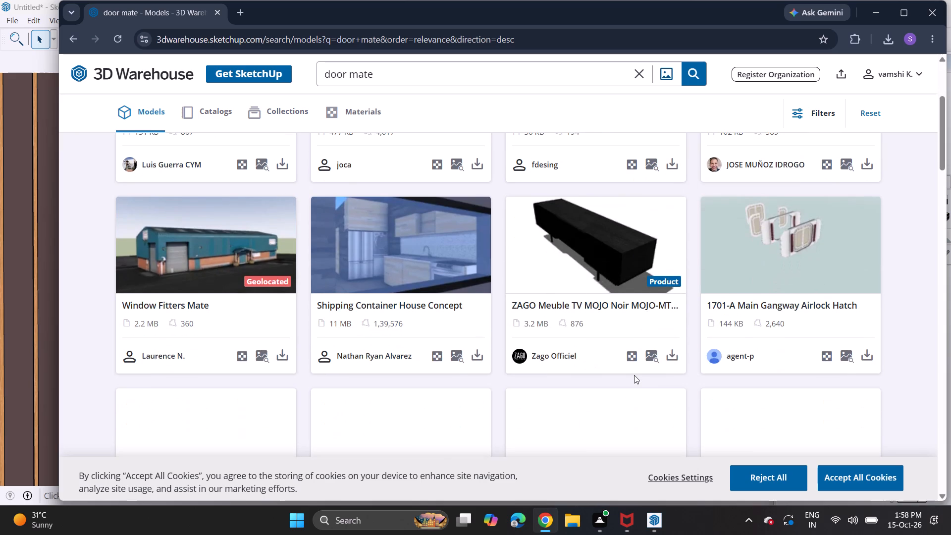
scroll(634, 375, "down", 4)
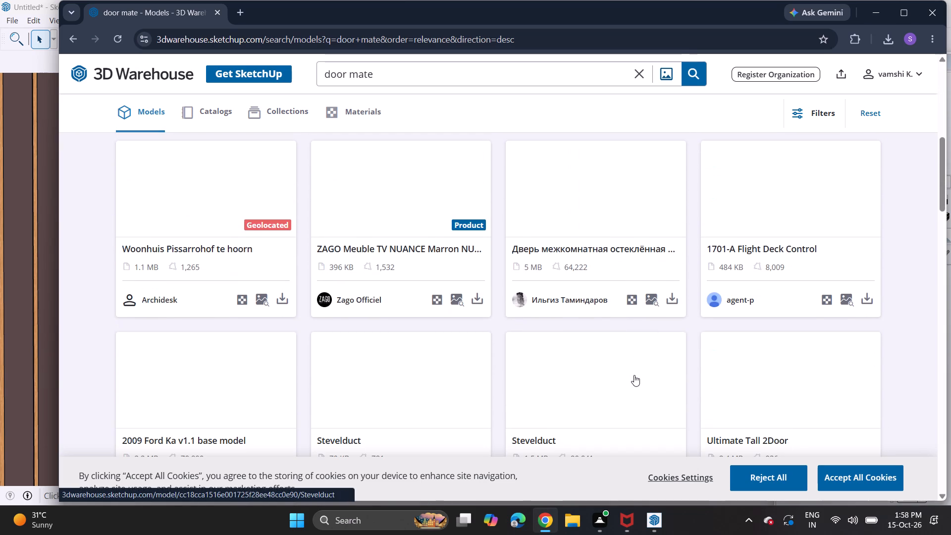
scroll(634, 375, "down", 6)
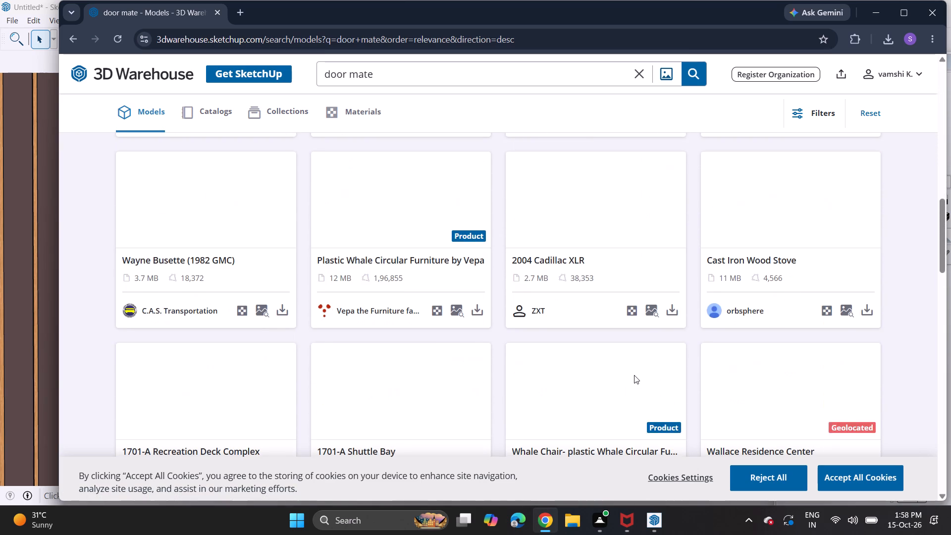
scroll(634, 375, "up", 9)
scroll(653, 363, "down", 7)
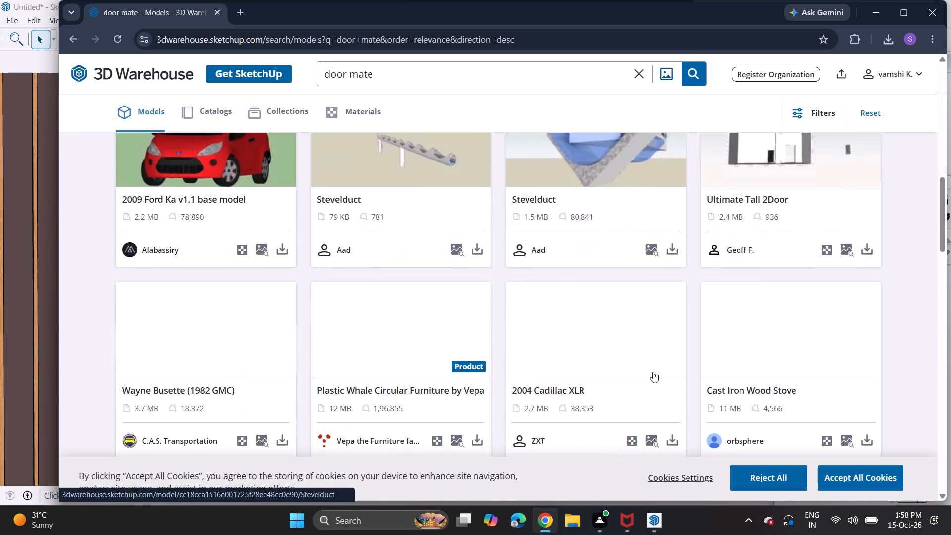
scroll(653, 372, "down", 3)
Replace the search term with "bed" and search the 3D Warehouse models for it.
left_click(637, 75)
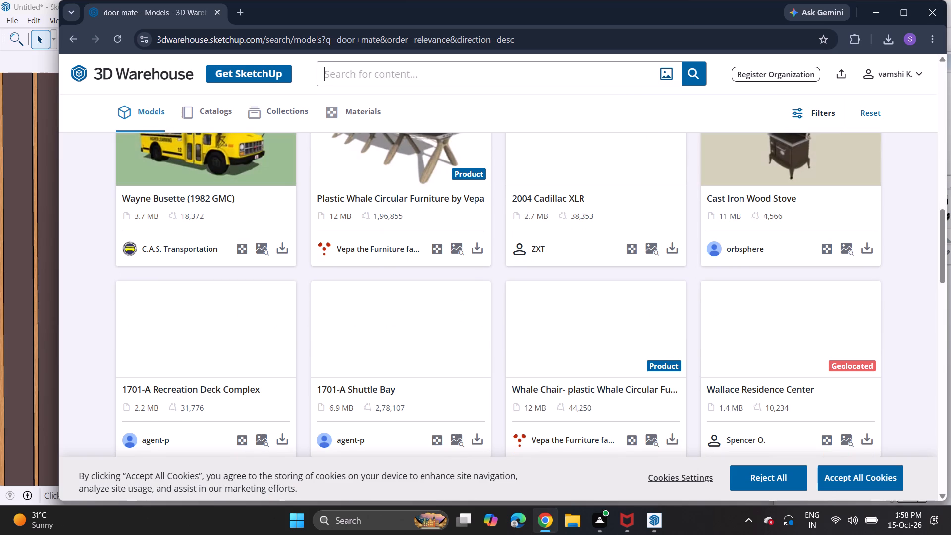
type("be")
key("d")
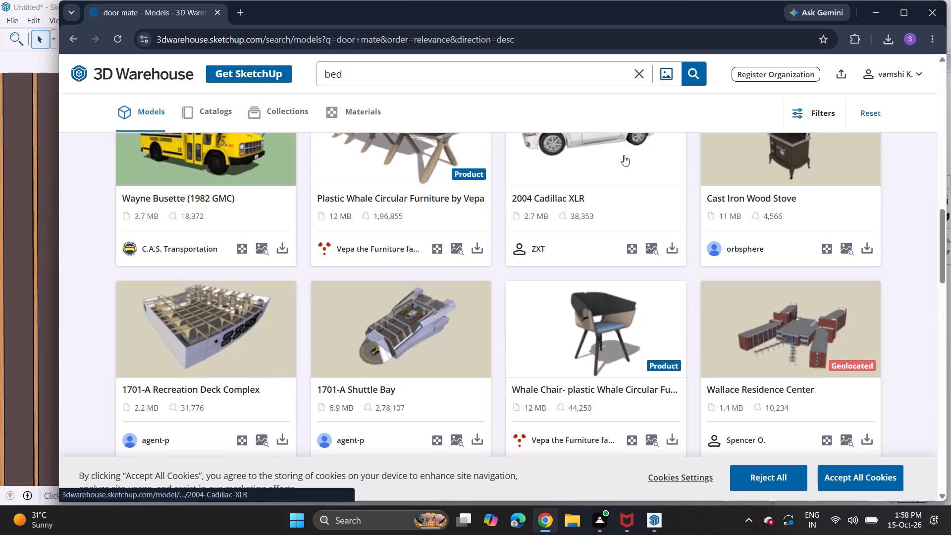
left_click(693, 74)
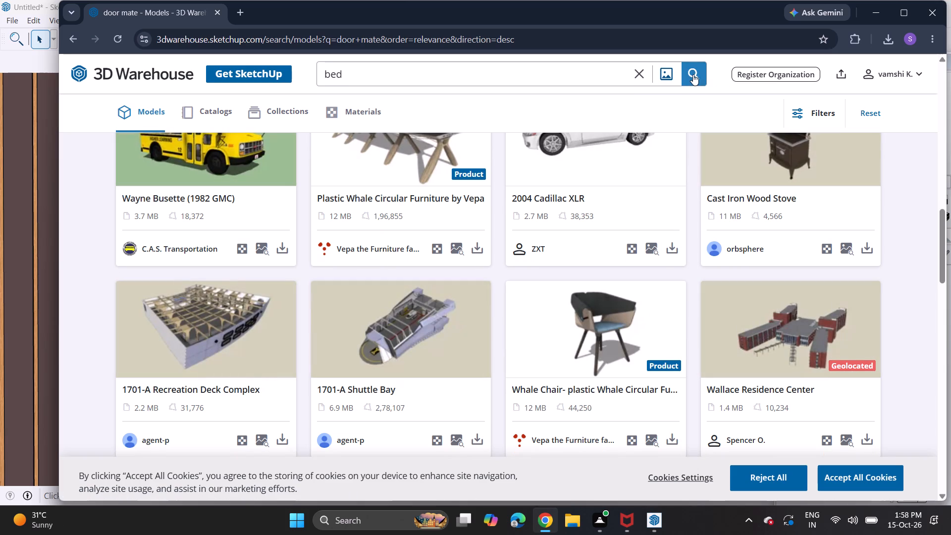
scroll(593, 280, "up", 4)
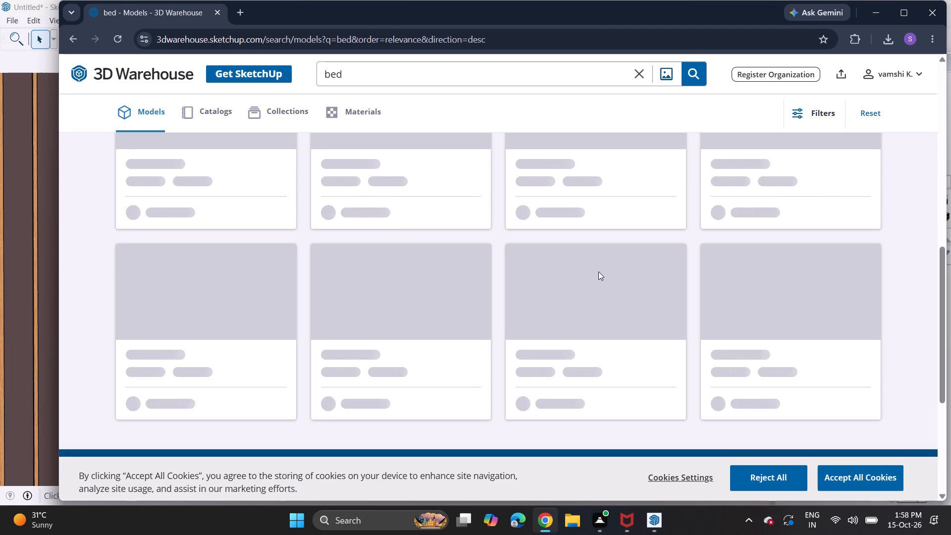
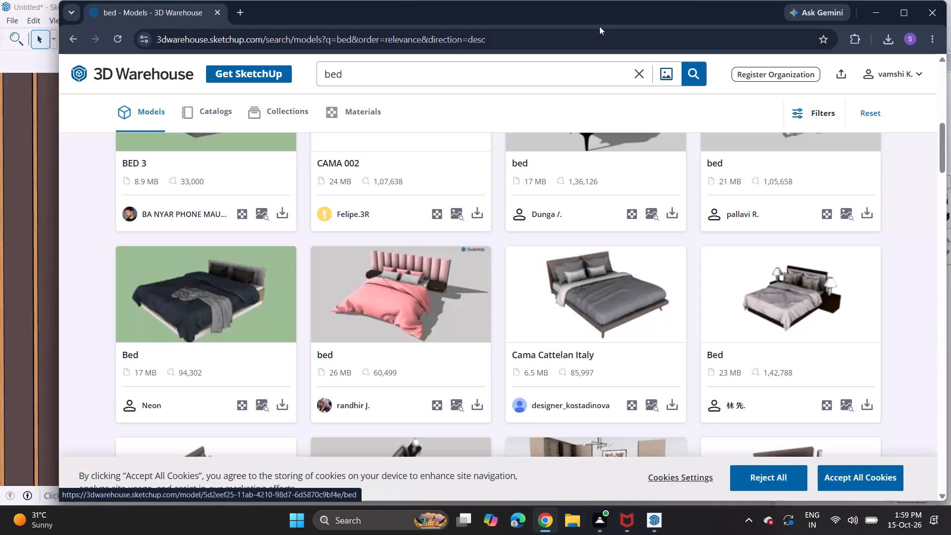
Replace the search term with "carpet" and search the 3D Warehouse models for it.
left_click(594, 77)
key("BackSpace")
key("BackSpace")
key("BackSpace")
key("BackSpace")
type("carpet")
key("Return")
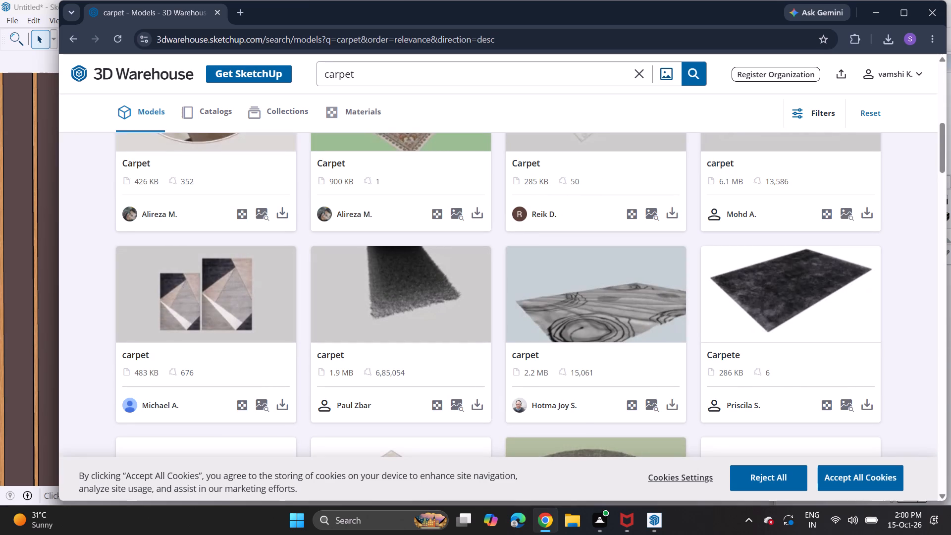
Download the 900 KB traditional patterned rectangular Carpet model as a SketchUp file.
scroll(436, 249, "up", 2)
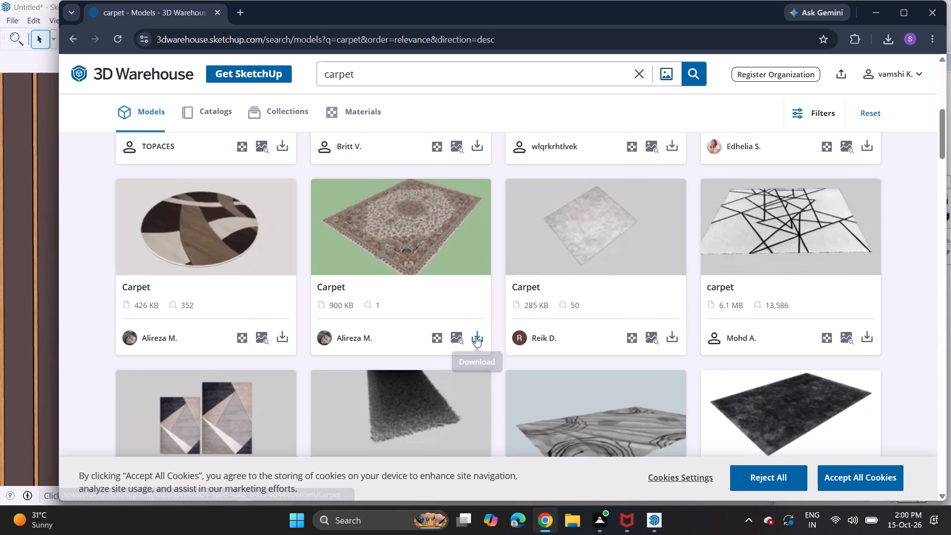
left_click(475, 336)
left_click(492, 366)
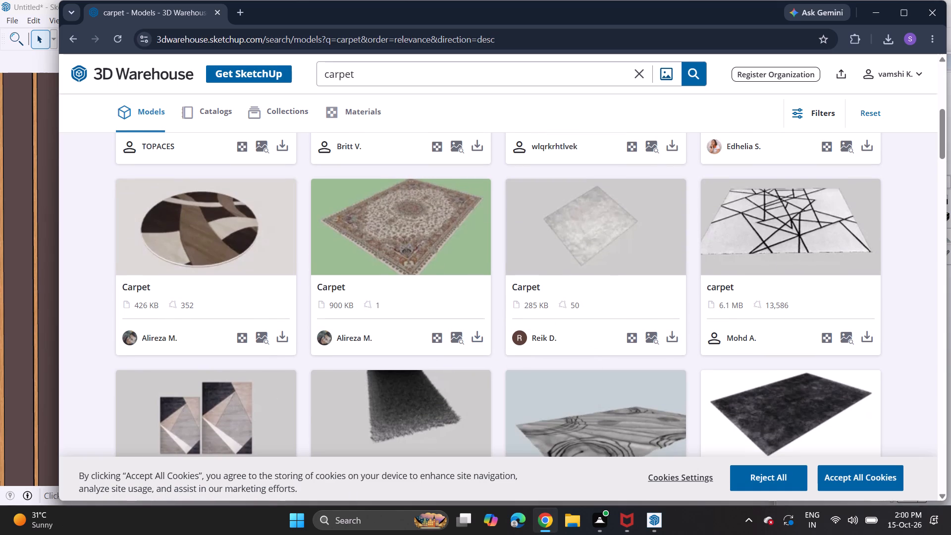
Examine the other "carpet" search results for alternative rug models.
scroll(531, 309, "up", 5)
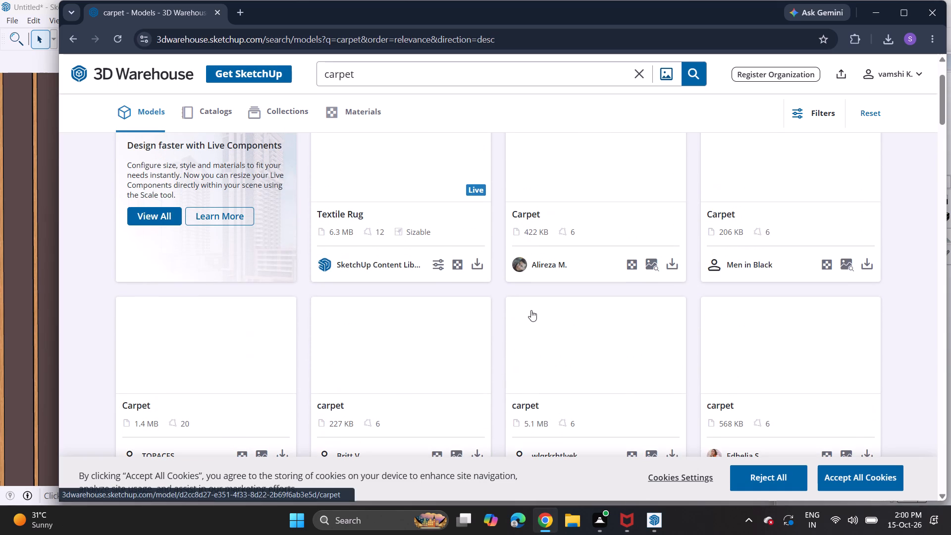
scroll(531, 310, "down", 13)
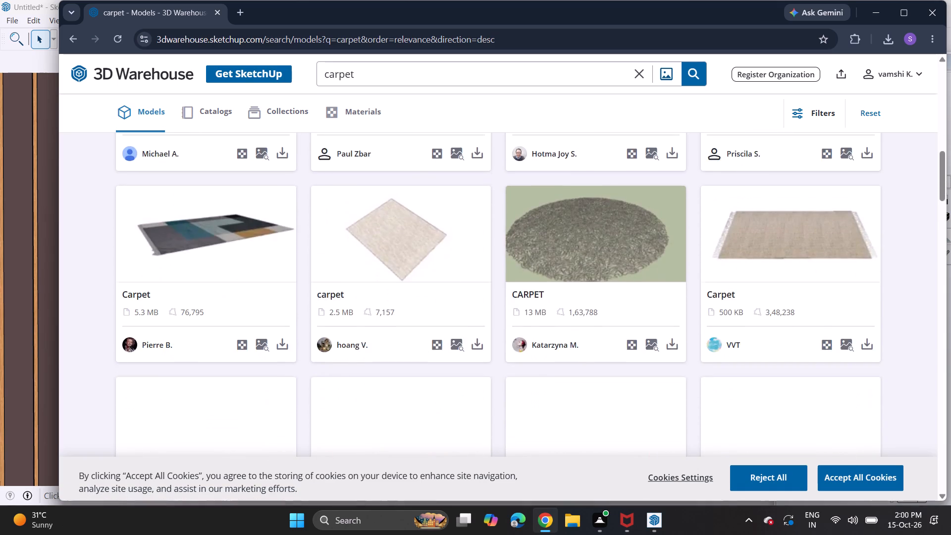
scroll(528, 315, "down", 4)
scroll(527, 316, "up", 3)
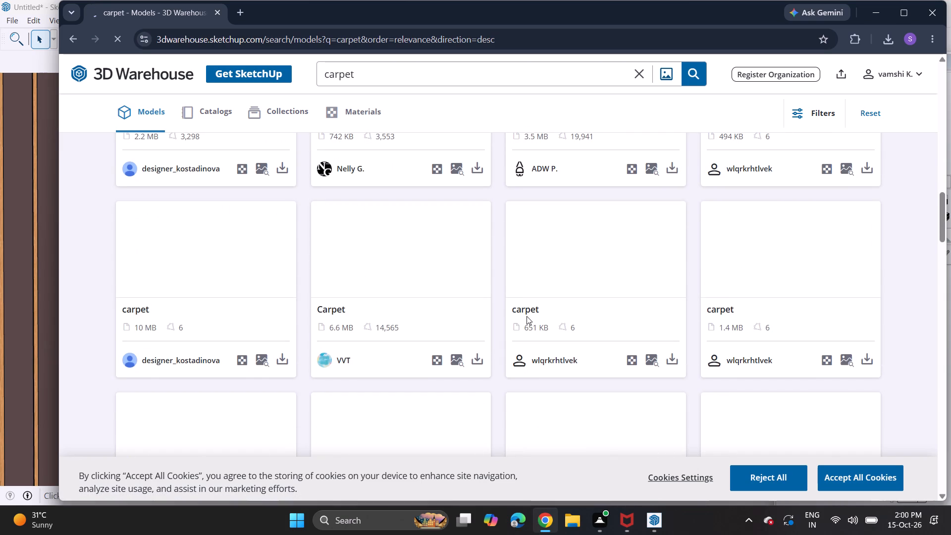
scroll(527, 316, "up", 17)
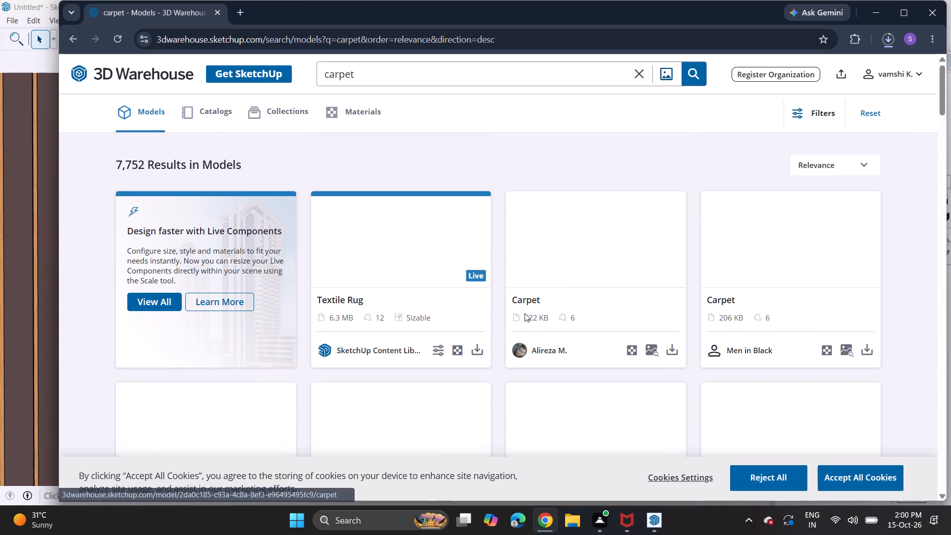
scroll(525, 313, "down", 20)
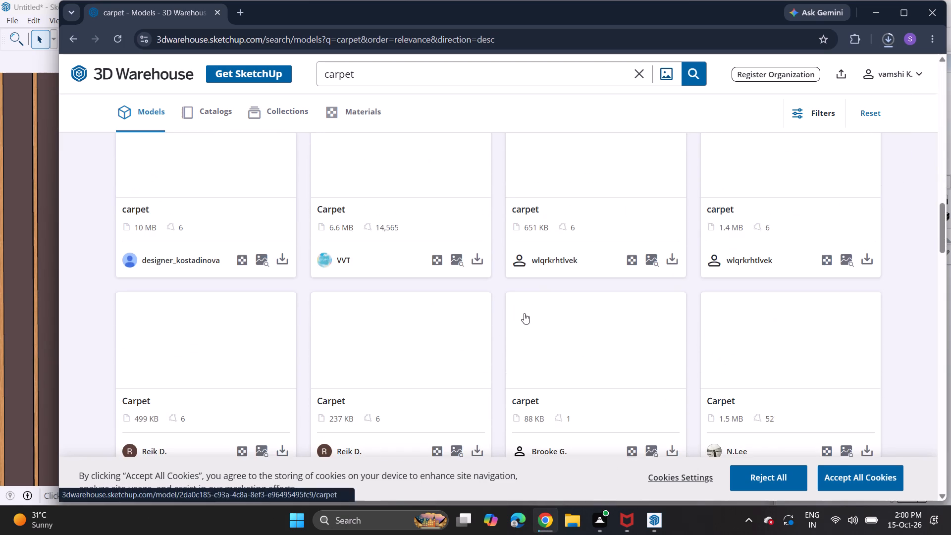
scroll(524, 313, "down", 6)
scroll(524, 313, "up", 15)
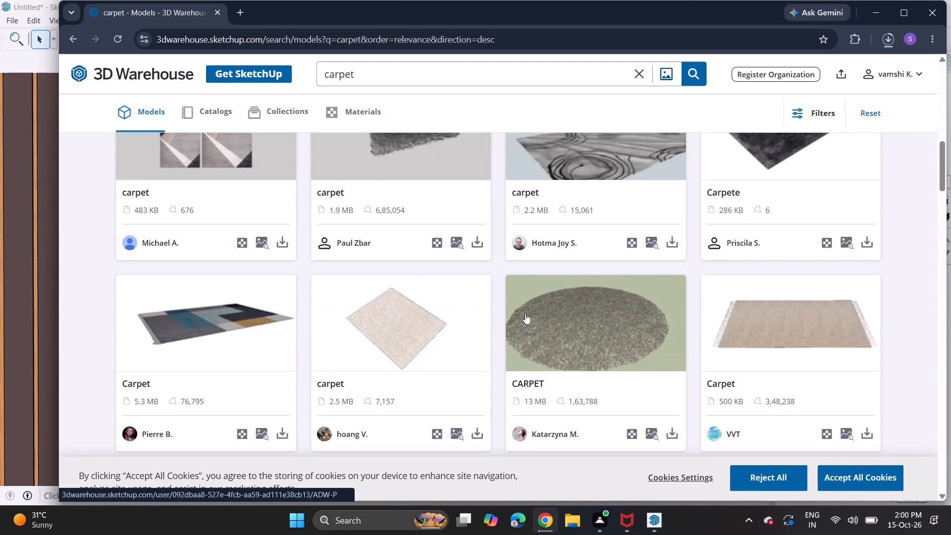
scroll(525, 315, "down", 20)
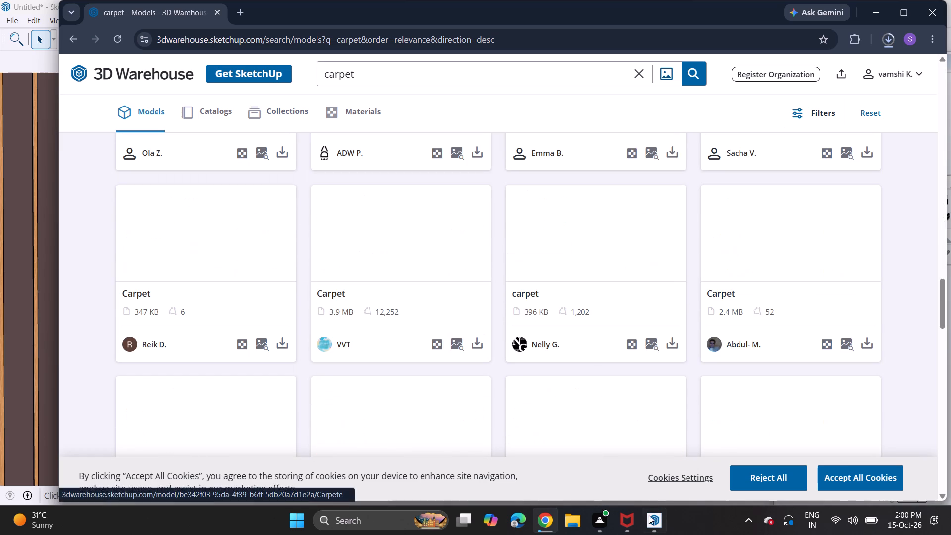
Switch to SketchUp, start an import and look through the Downloads folder for the downloaded carpet file.
left_click(655, 516)
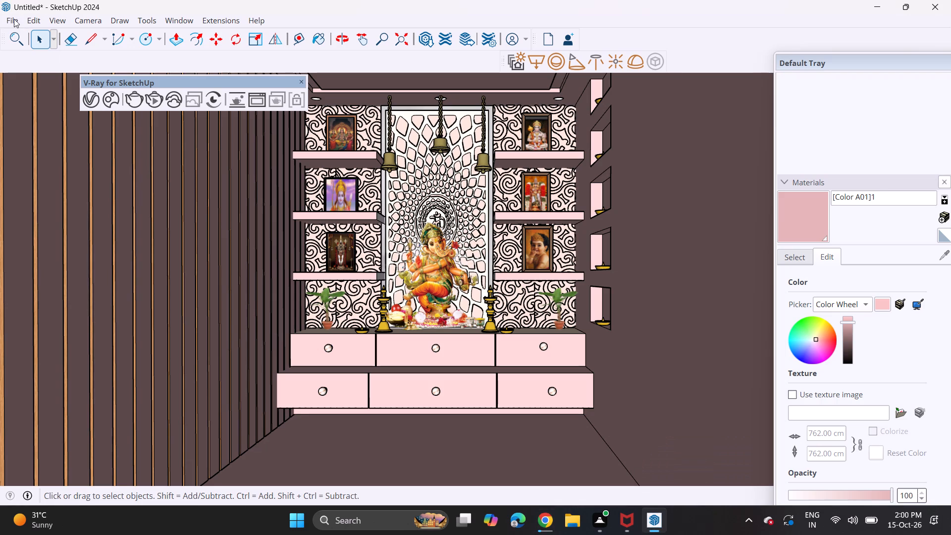
left_click(14, 19)
left_click(36, 195)
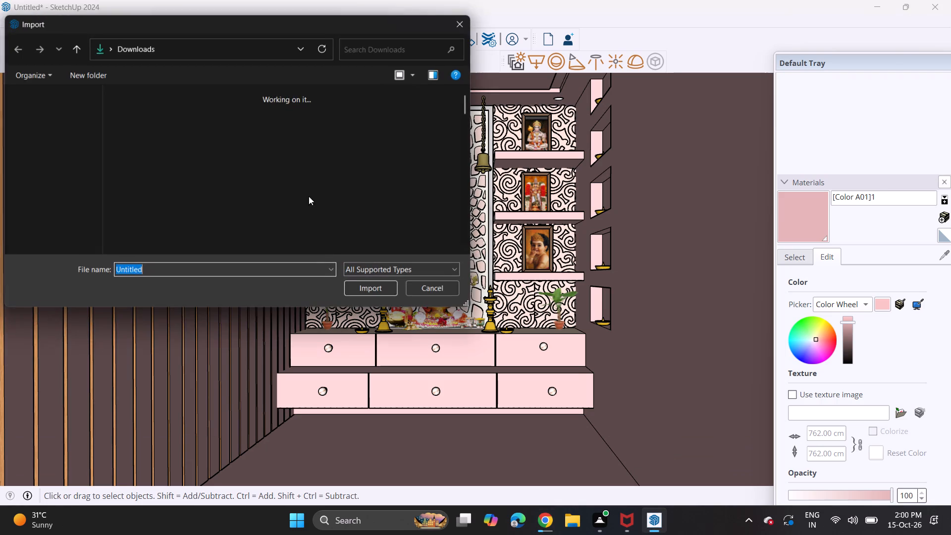
scroll(274, 162, "down", 3)
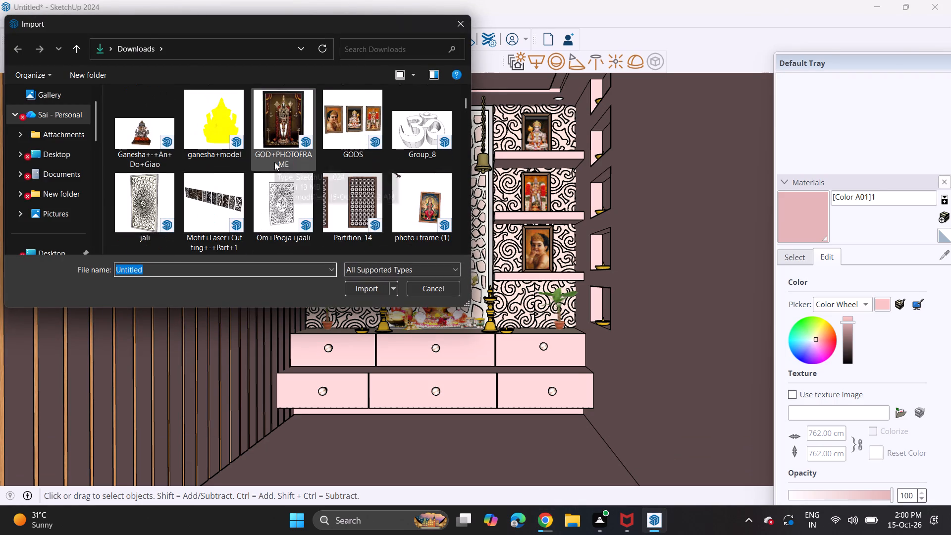
scroll(274, 163, "down", 5)
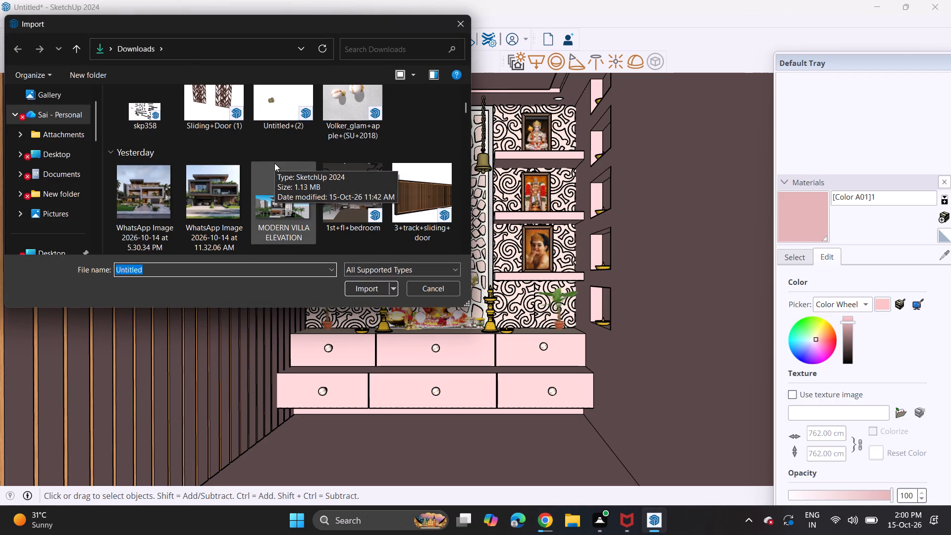
scroll(339, 139, "up", 3)
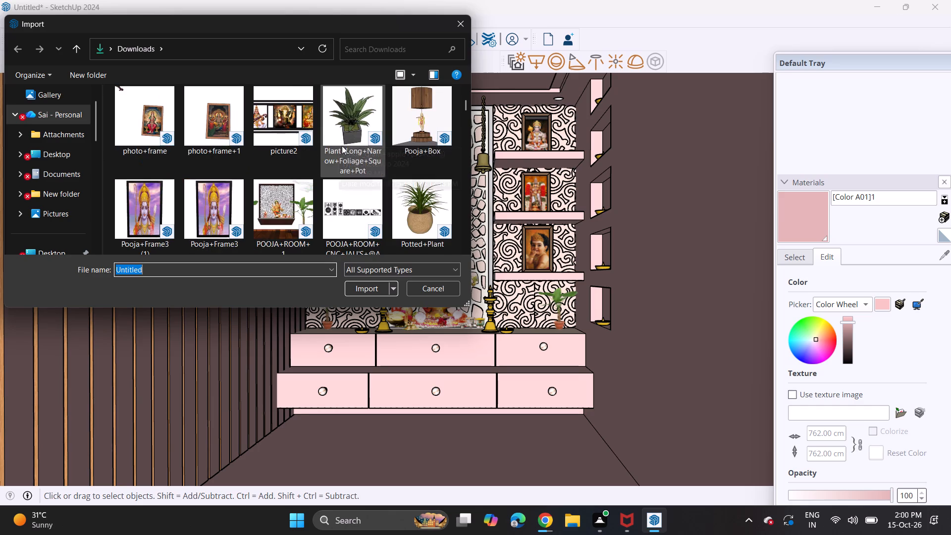
scroll(342, 146, "up", 6)
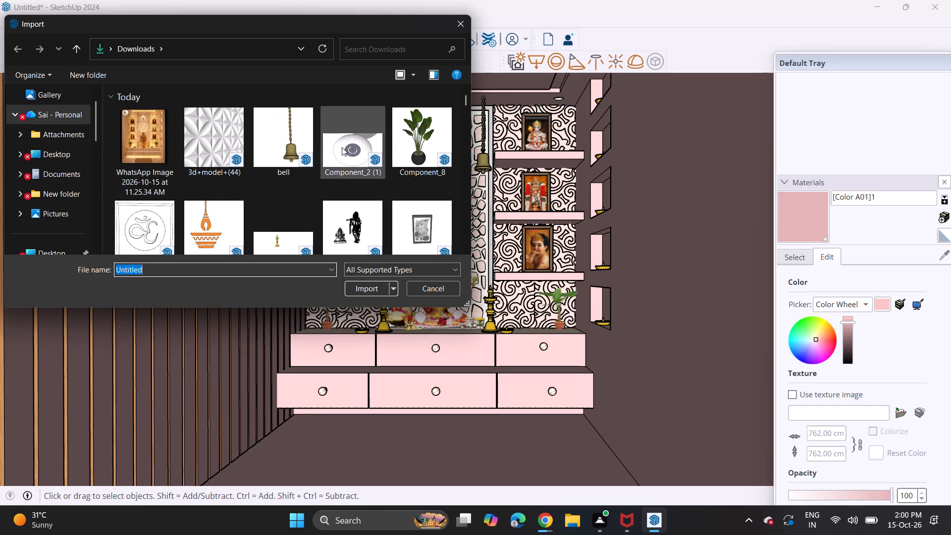
scroll(342, 148, "up", 2)
scroll(61, 217, "down", 1)
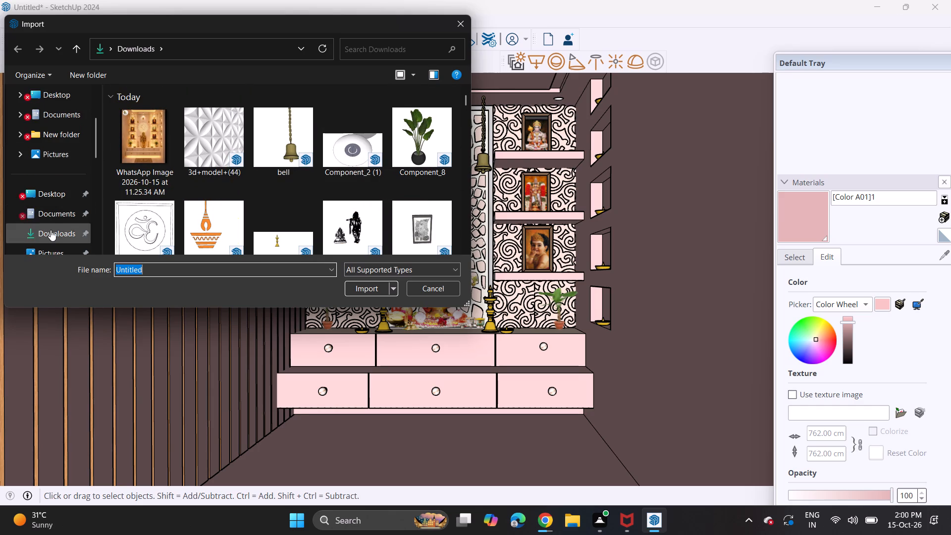
left_click(51, 230)
scroll(327, 198, "down", 3)
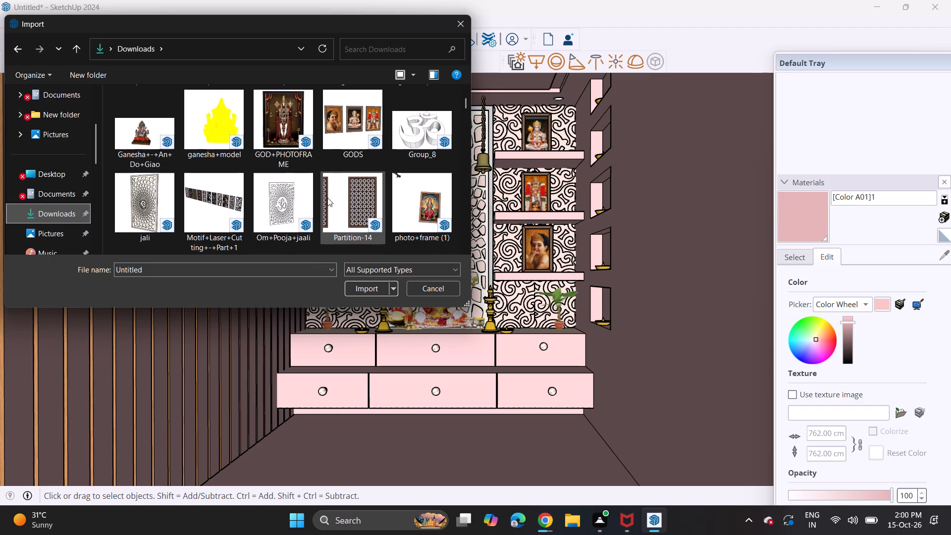
scroll(327, 198, "down", 4)
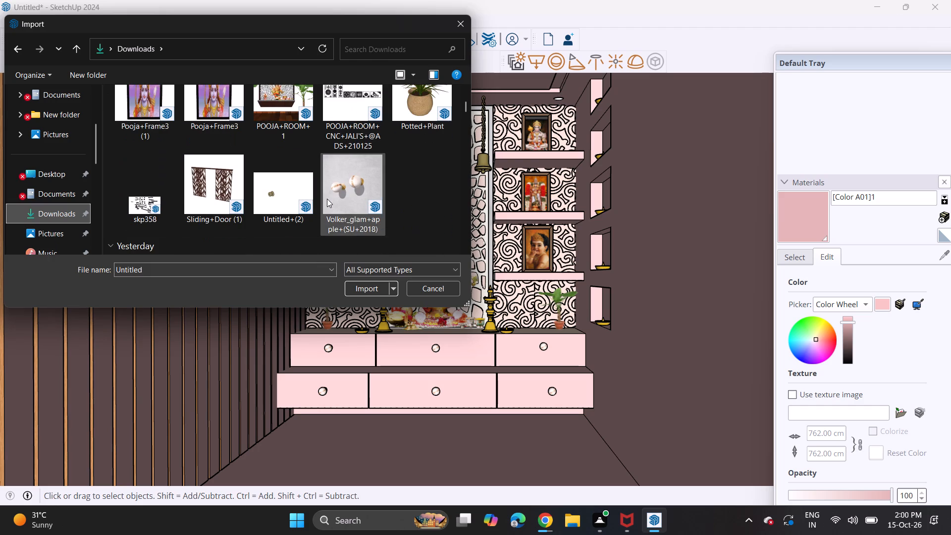
scroll(327, 199, "down", 2)
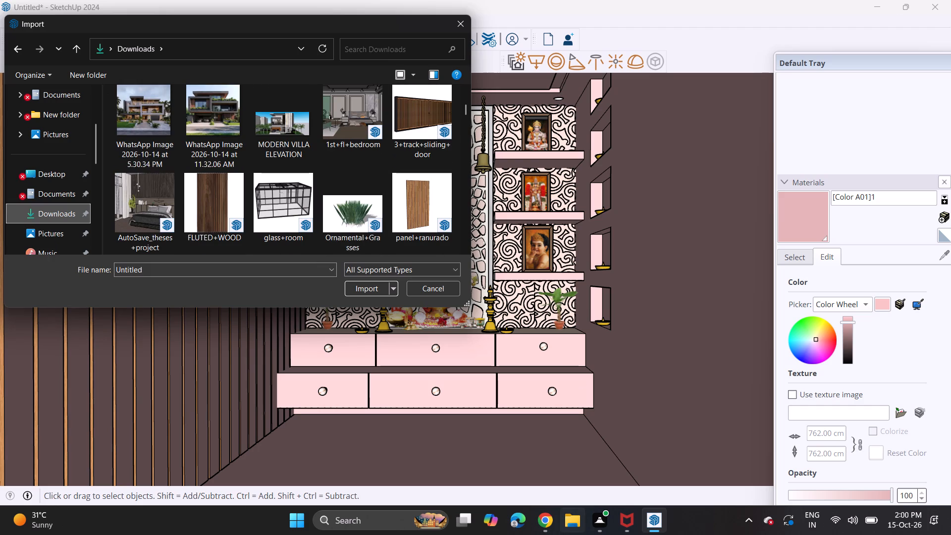
Check the browser's recent downloads for the carpet, search the Downloads folder again in SketchUp's import dialog, and close the dialog.
left_click(551, 511)
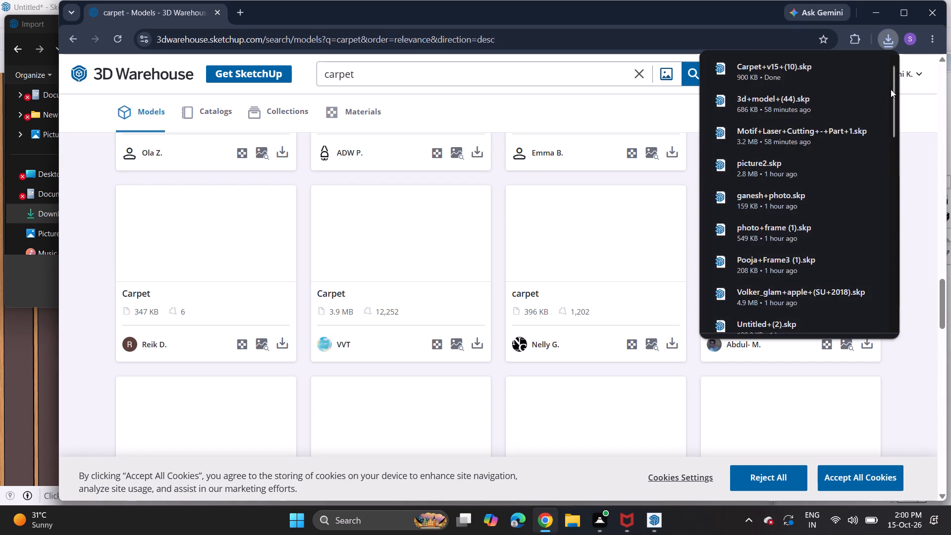
left_click(651, 517)
scroll(227, 152, "down", 4)
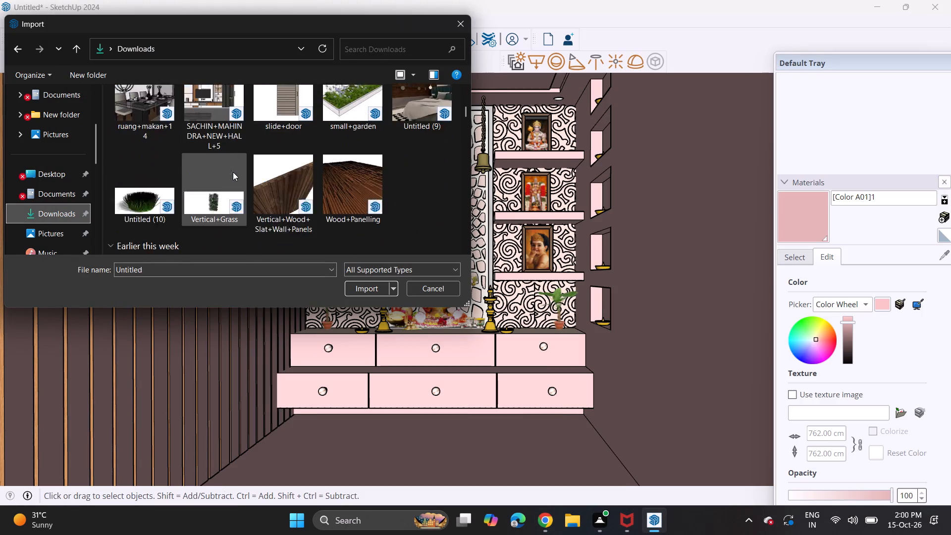
scroll(233, 172, "down", 4)
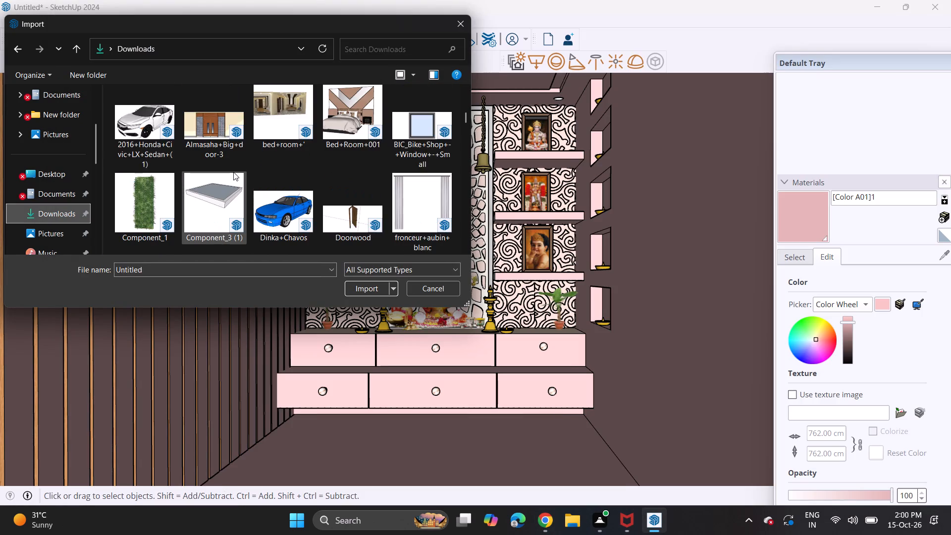
scroll(233, 172, "up", 3)
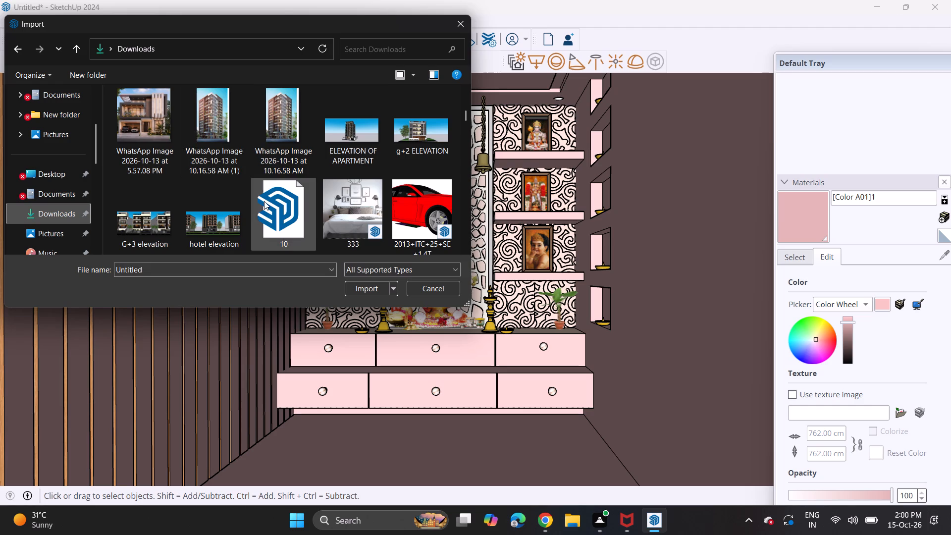
scroll(269, 200, "down", 6)
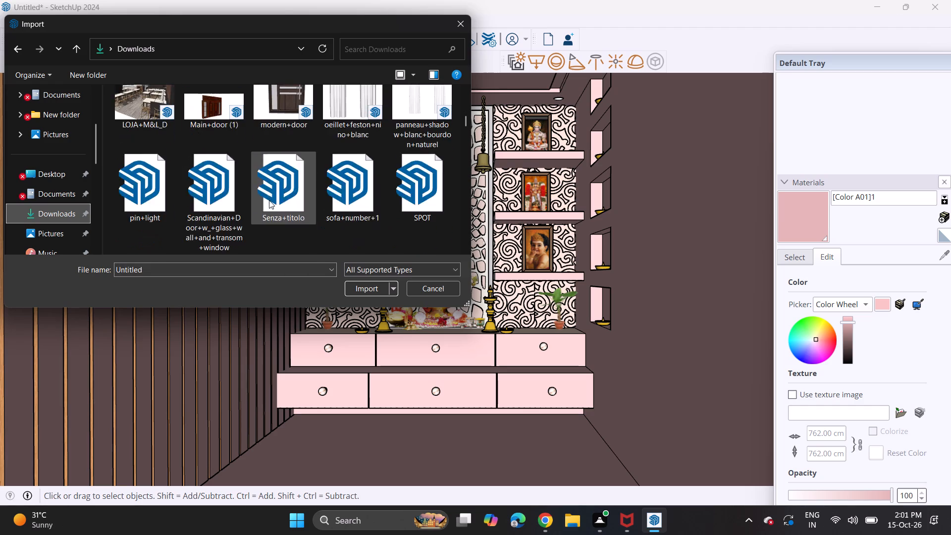
scroll(284, 208, "up", 19)
scroll(287, 209, "up", 8)
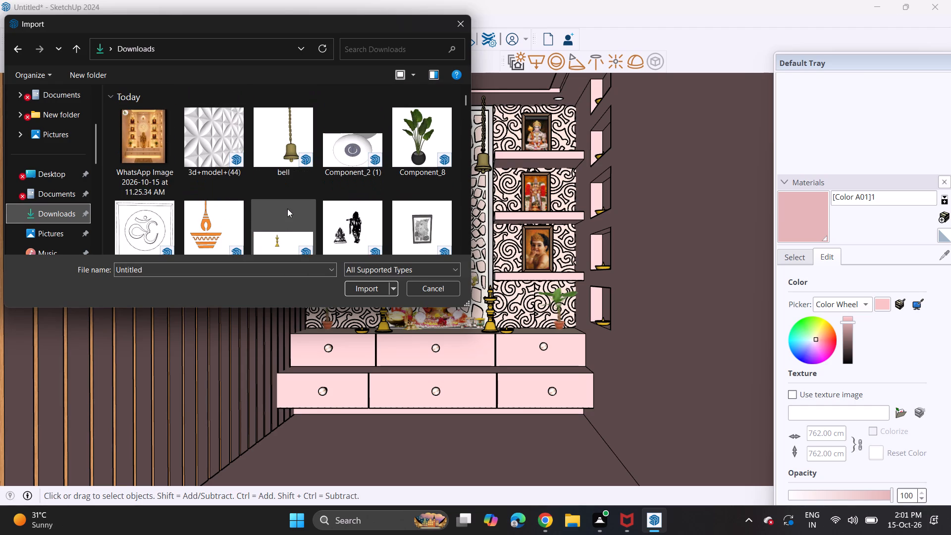
left_click(455, 21)
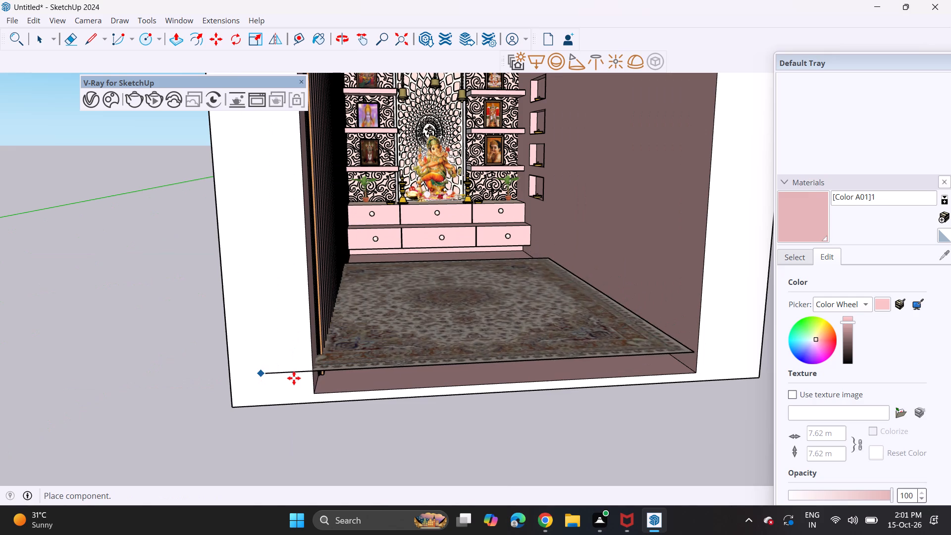
Place the Carpet+v15+(10) component on the pooja room floor, near its open front edge.
left_click(294, 378)
Scale the carpet down uniformly from two of its corners to a small mat in front of the drawers.
left_click(252, 47)
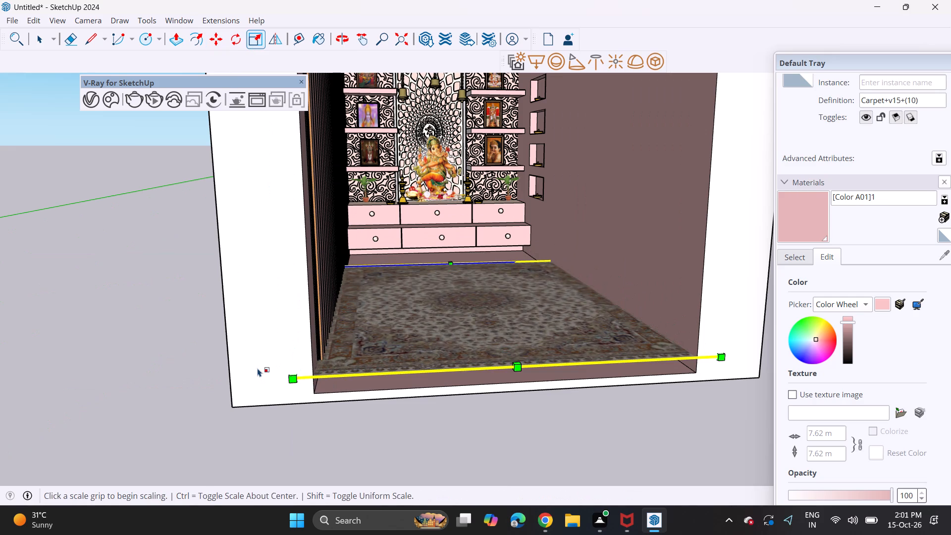
left_click(292, 378)
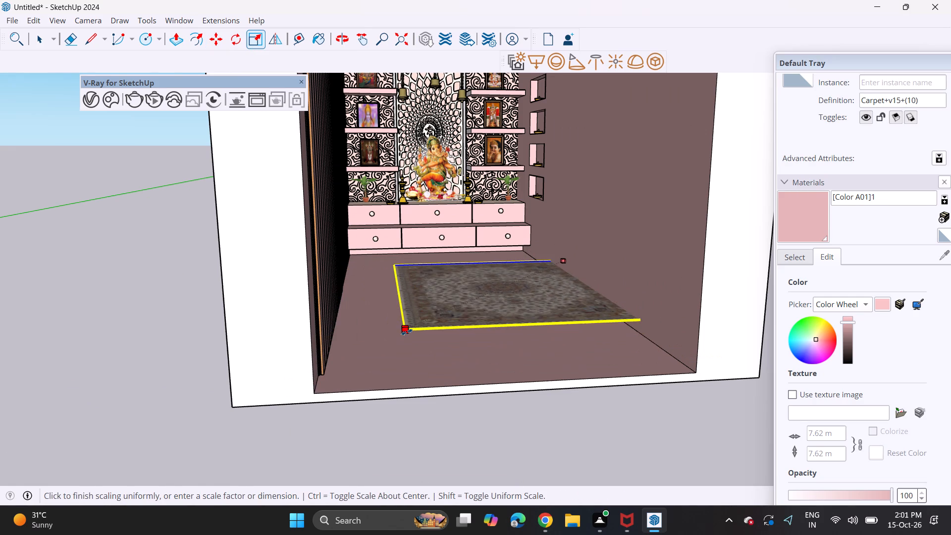
left_click(429, 315)
left_click(648, 309)
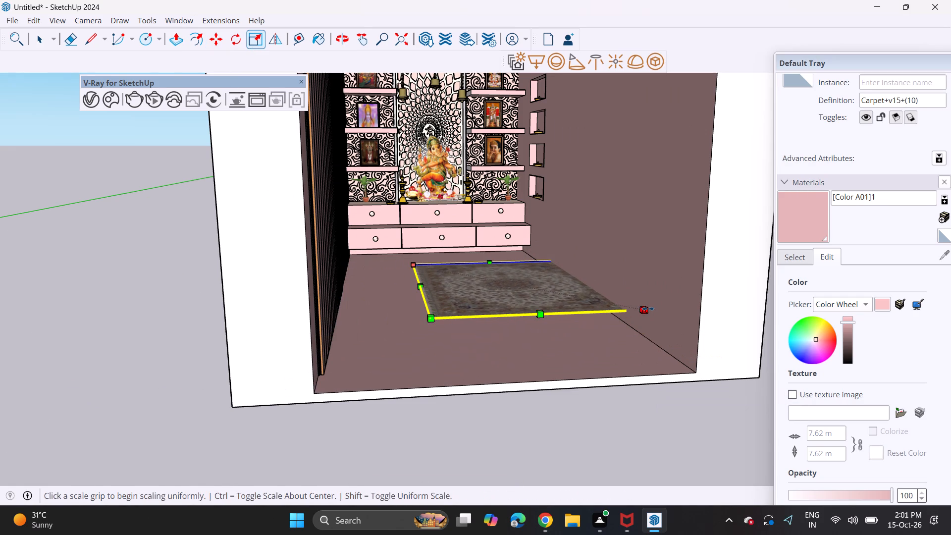
left_click(503, 280)
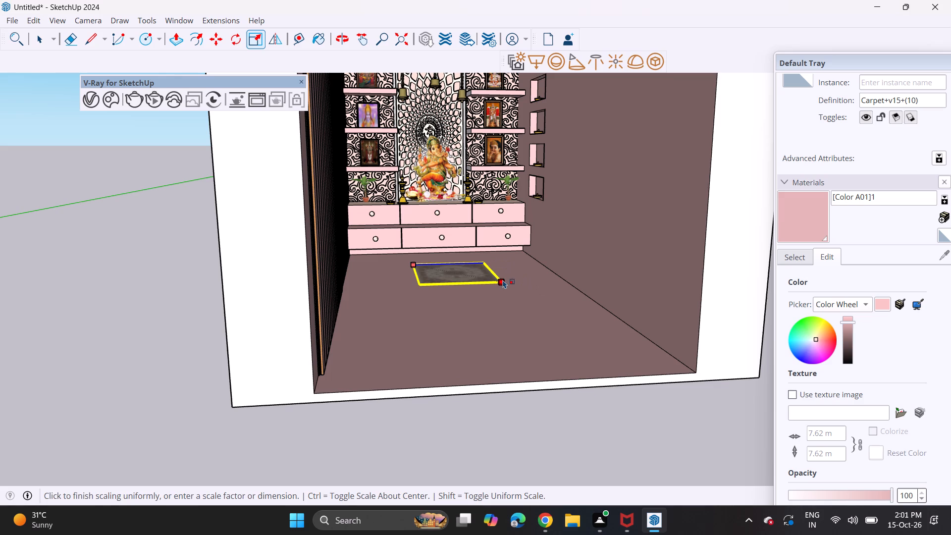
Move the carpet along the floor closer to the base of the pooja drawers, centred before the Ganesha idol.
middle_click_drag(490, 251, 464, 242)
scroll(475, 245, "up", 1)
middle_click_drag(460, 234, 467, 305, "shift")
scroll(469, 307, "up", 2)
middle_click_drag(466, 302, 468, 294)
key("space")
left_click(217, 39)
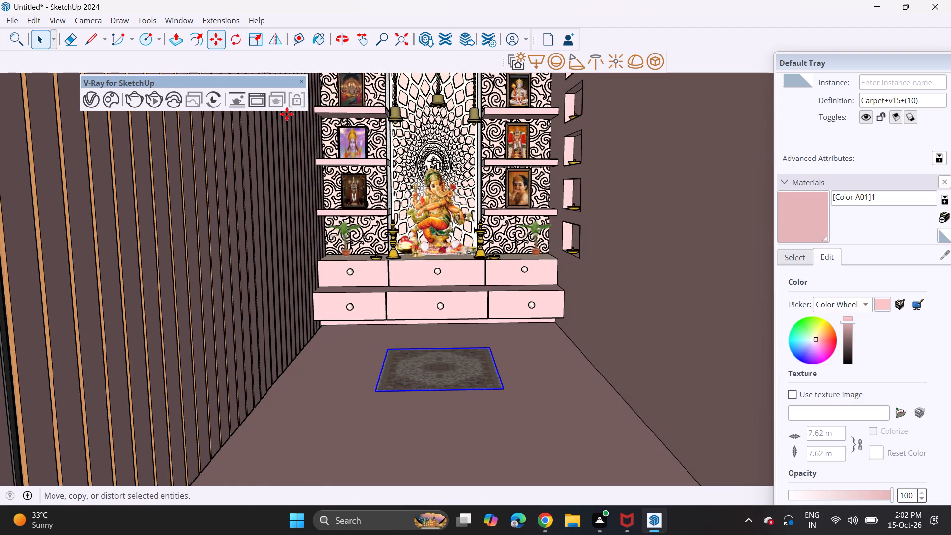
left_click(446, 380)
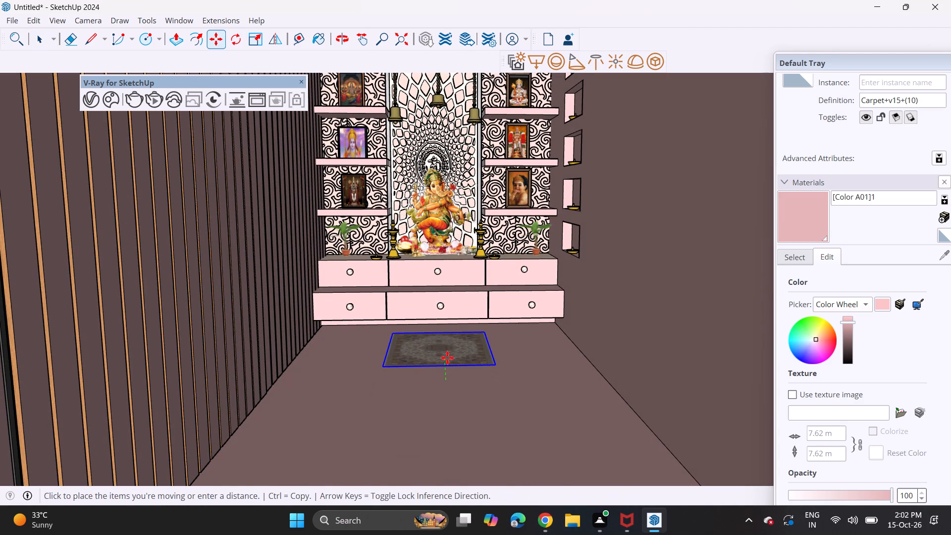
left_click(447, 354)
key("space")
left_click(523, 361)
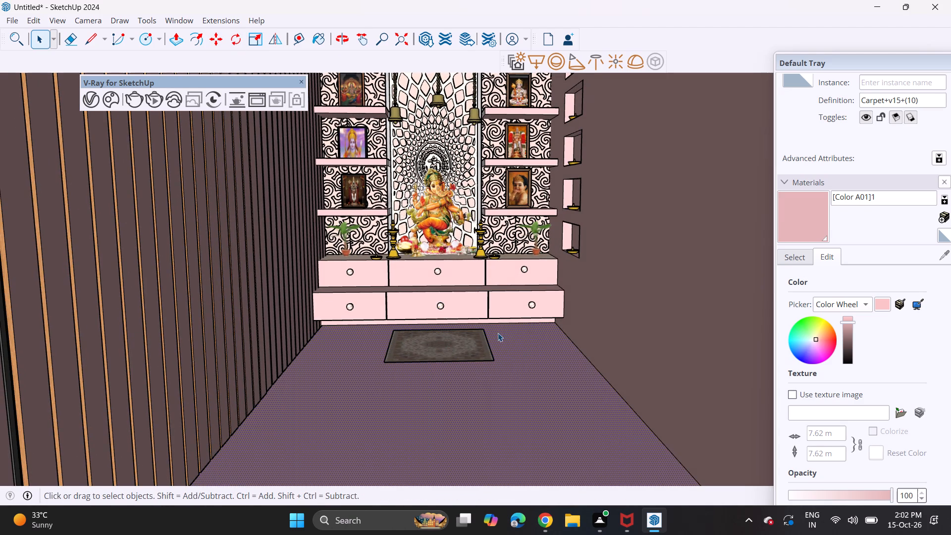
Examine the pooja wall, Ganesha idol, god frames, drawers and placed carpet from slightly different front angles.
middle_click_drag(493, 315, 505, 390, "shift")
middle_click_drag(499, 375, 496, 343)
scroll(496, 345, "up", 1)
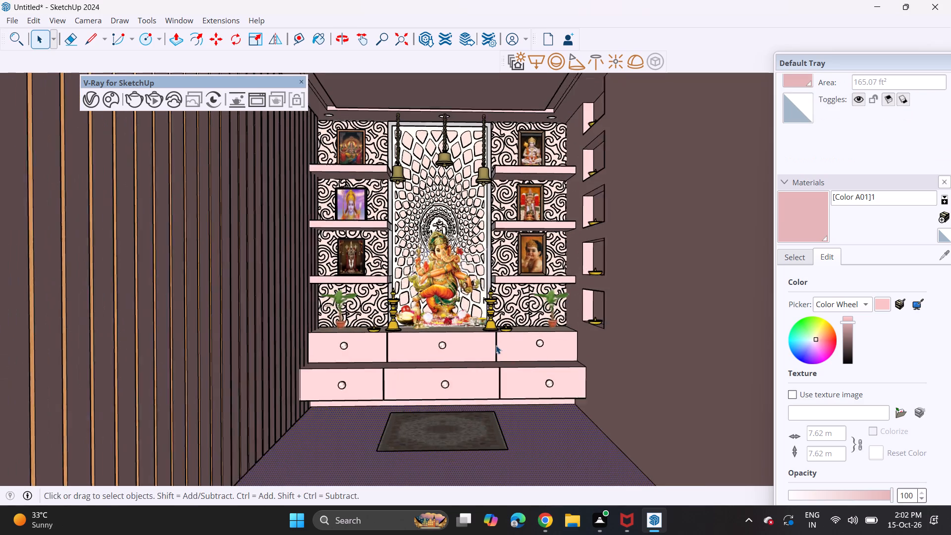
scroll(496, 345, "up", 1)
middle_click_drag(497, 355, 508, 336, "shift")
middle_click_drag(482, 336, 472, 334)
middle_click_drag(463, 333, 487, 348, "shift")
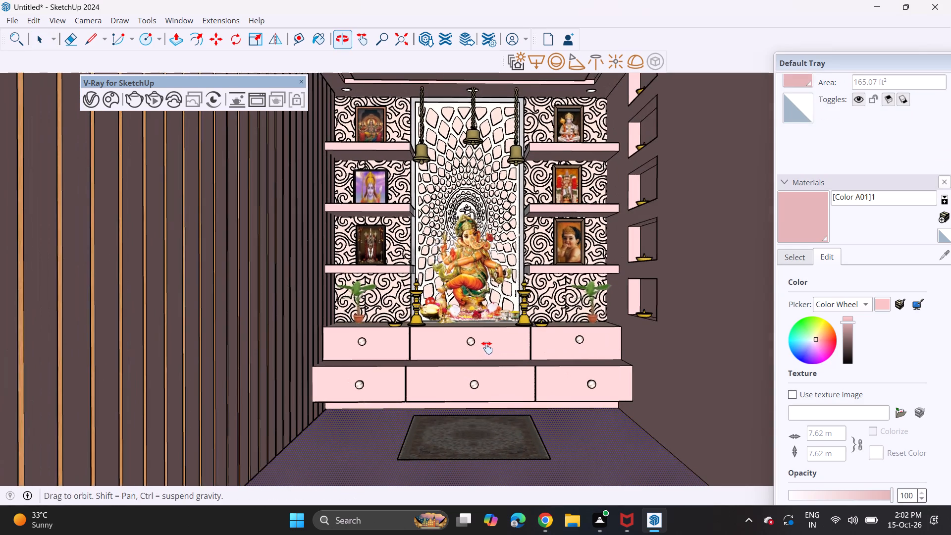
middle_click_drag(487, 348, 491, 348, "shift")
scroll(493, 348, "down", 2)
middle_click_drag(493, 348, 491, 341, "shift")
scroll(485, 341, "up", 2)
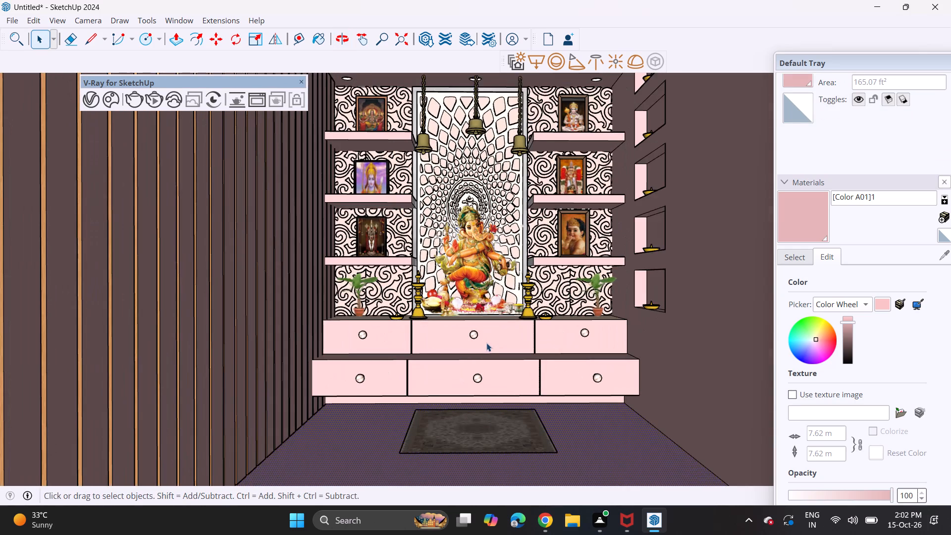
middle_click_drag(486, 349, 476, 360, "shift")
middle_click_drag(480, 351, 491, 341)
middle_click_drag(490, 340, 481, 356, "shift")
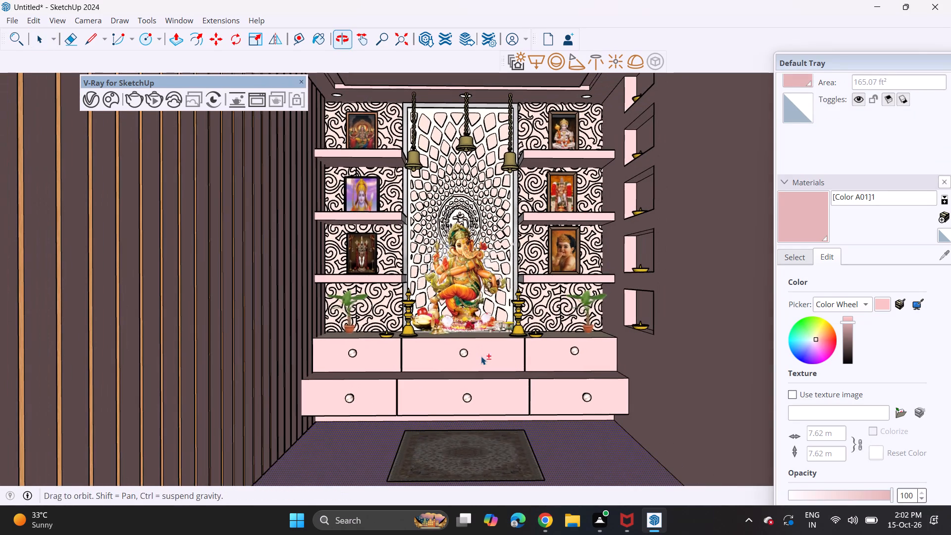
scroll(481, 354, "down", 1)
middle_click_drag(482, 353, 473, 349, "shift")
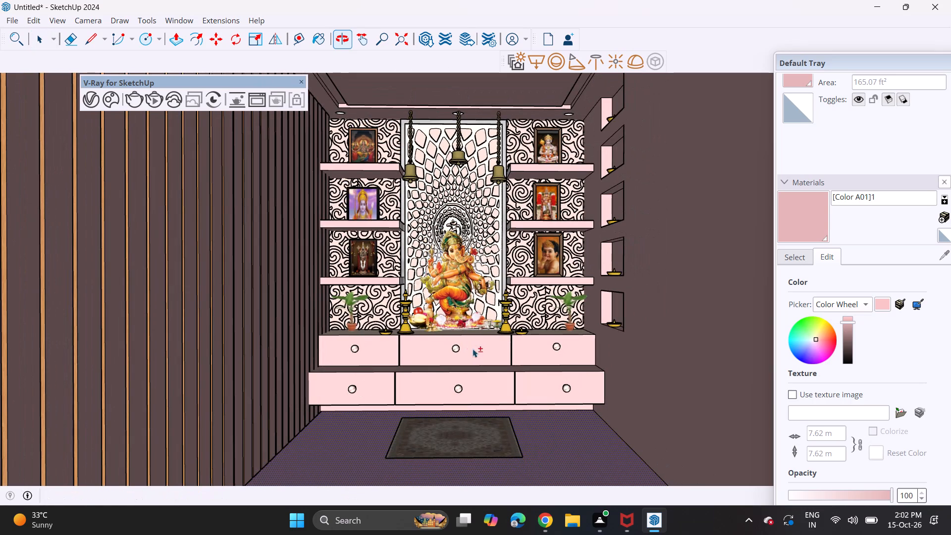
Clear the face selection in the pooja room so that nothing in the model is selected.
key("space")
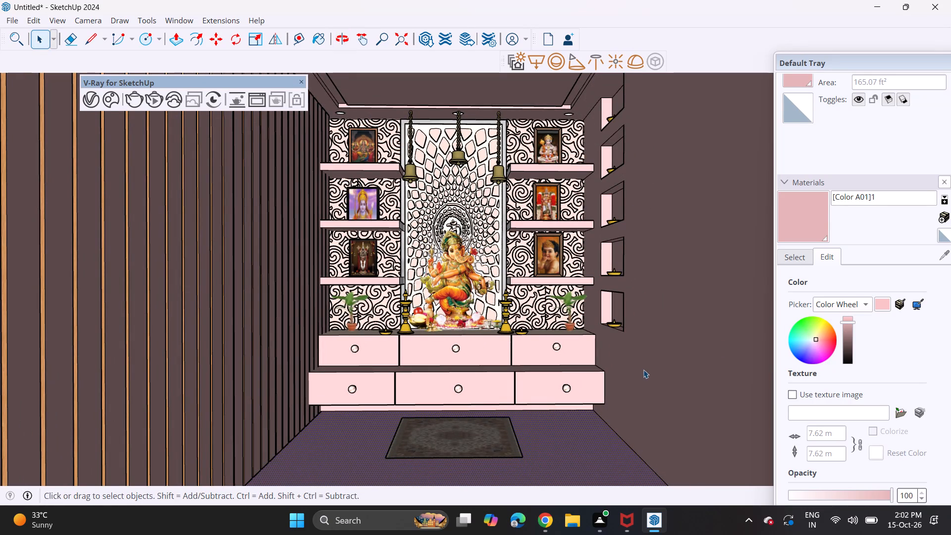
left_click(643, 370)
key("space")
key("space")
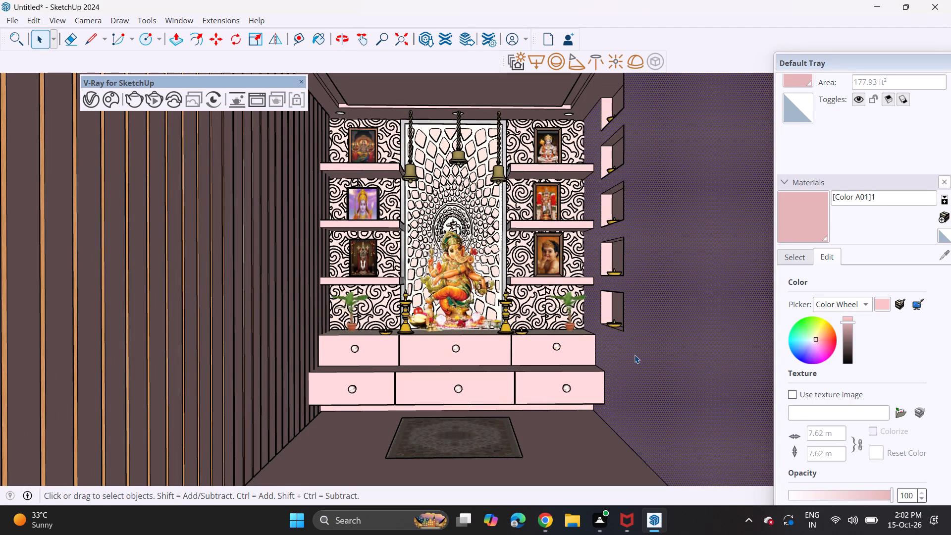
scroll(634, 355, "down", 8)
left_click(228, 355)
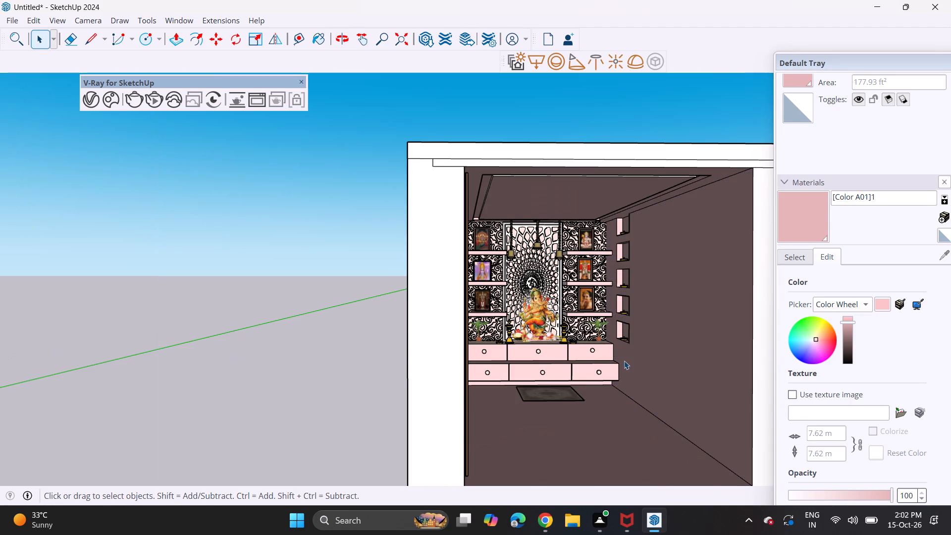
Inspect the pooja room interior from the front, with the idol, drawers, carpet and side-wall niches in view.
scroll(624, 361, "up", 4)
middle_click_drag(605, 351, 591, 347)
scroll(593, 345, "up", 2)
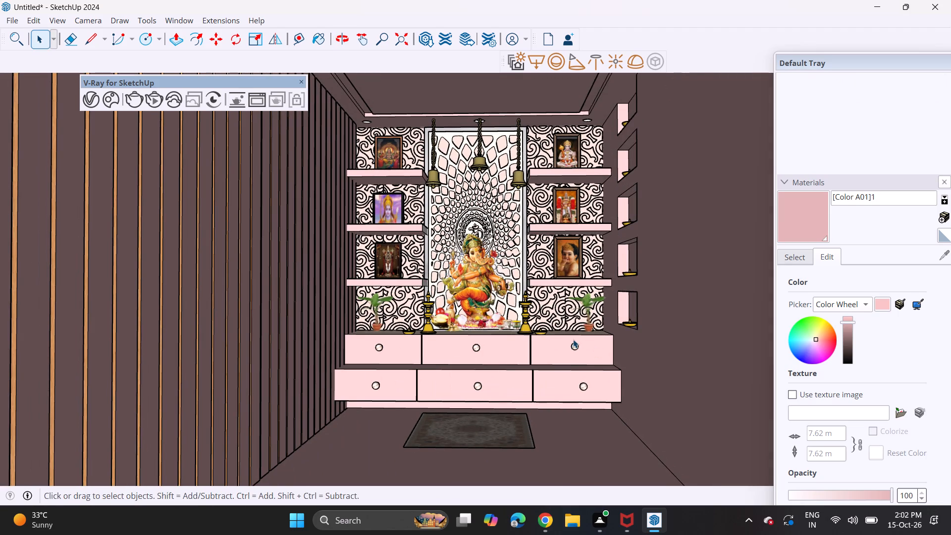
middle_click_drag(580, 339, 603, 339, "shift")
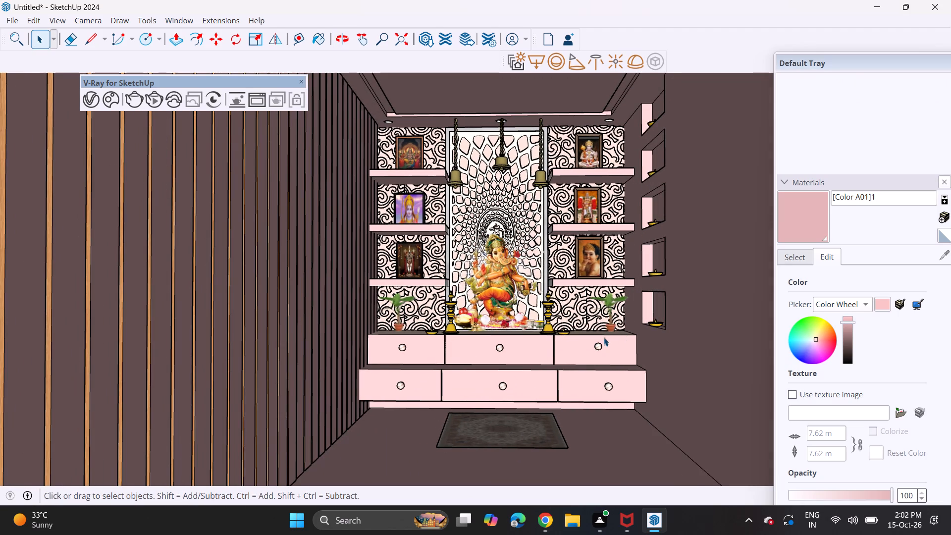
scroll(602, 336, "up", 1)
scroll(601, 335, "down", 1)
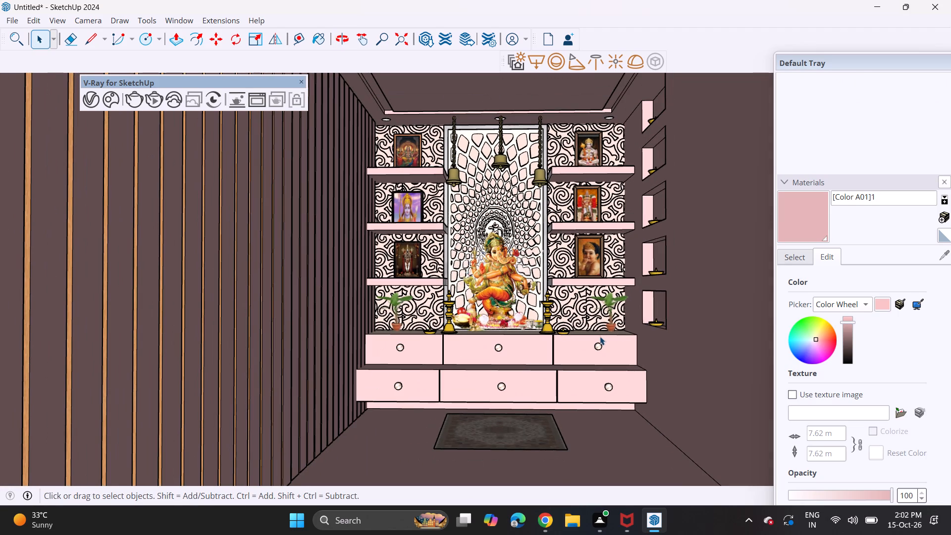
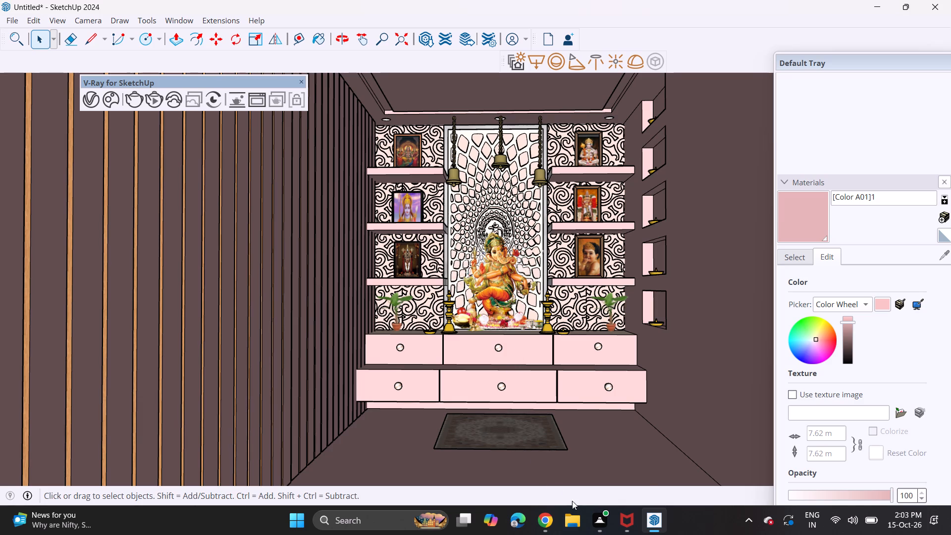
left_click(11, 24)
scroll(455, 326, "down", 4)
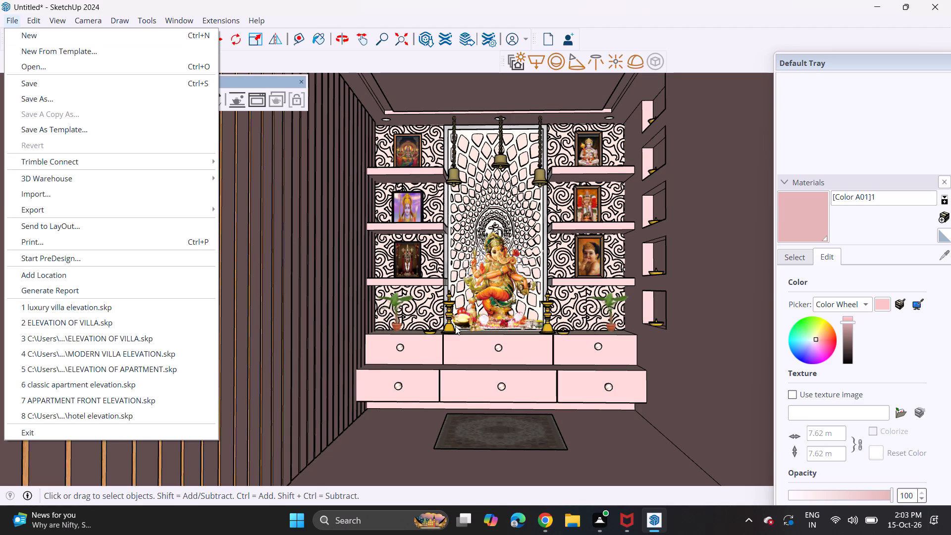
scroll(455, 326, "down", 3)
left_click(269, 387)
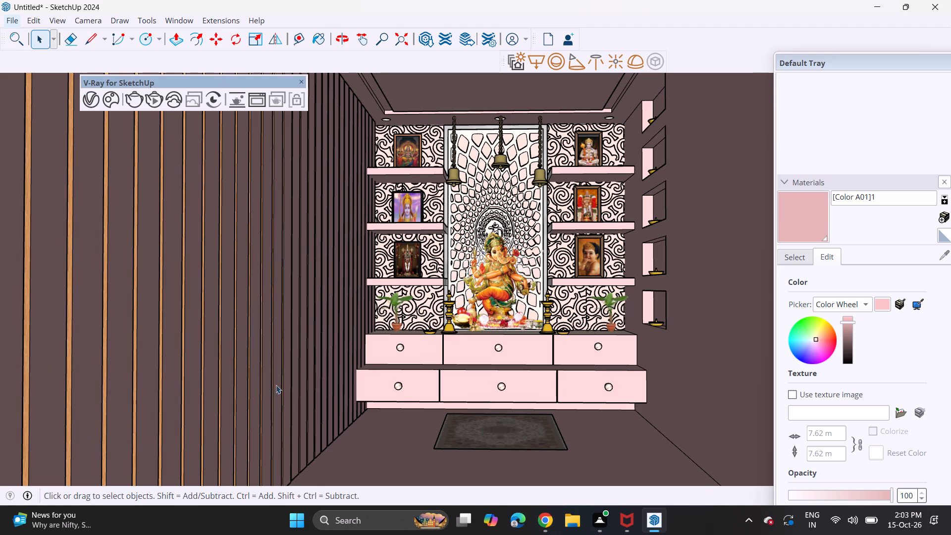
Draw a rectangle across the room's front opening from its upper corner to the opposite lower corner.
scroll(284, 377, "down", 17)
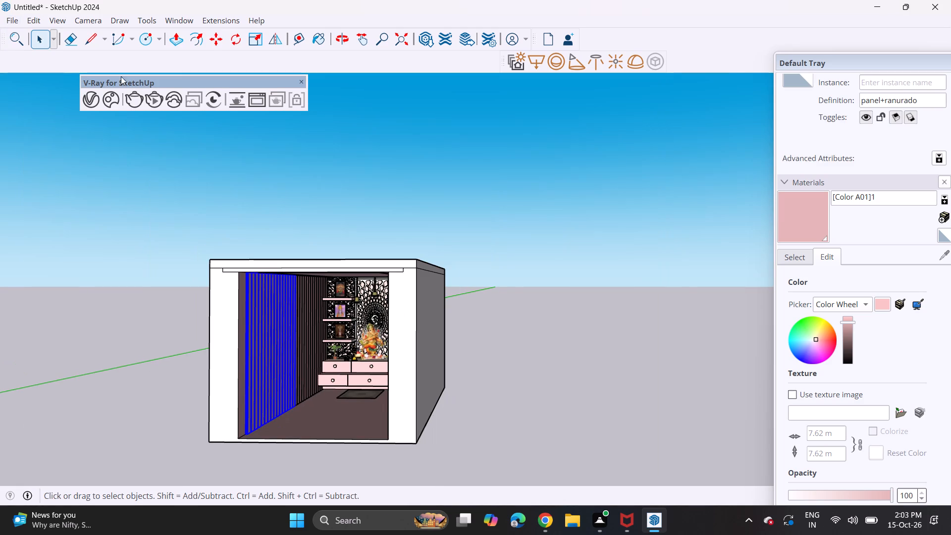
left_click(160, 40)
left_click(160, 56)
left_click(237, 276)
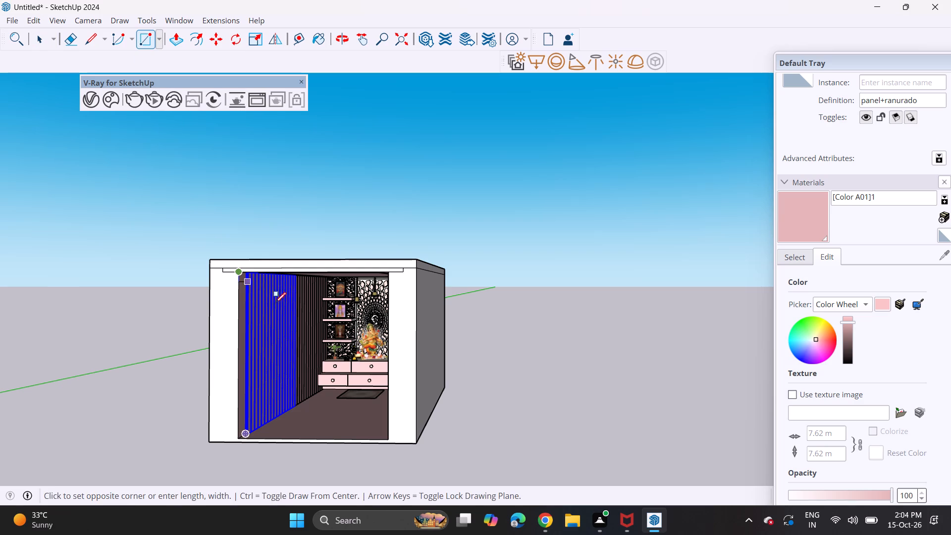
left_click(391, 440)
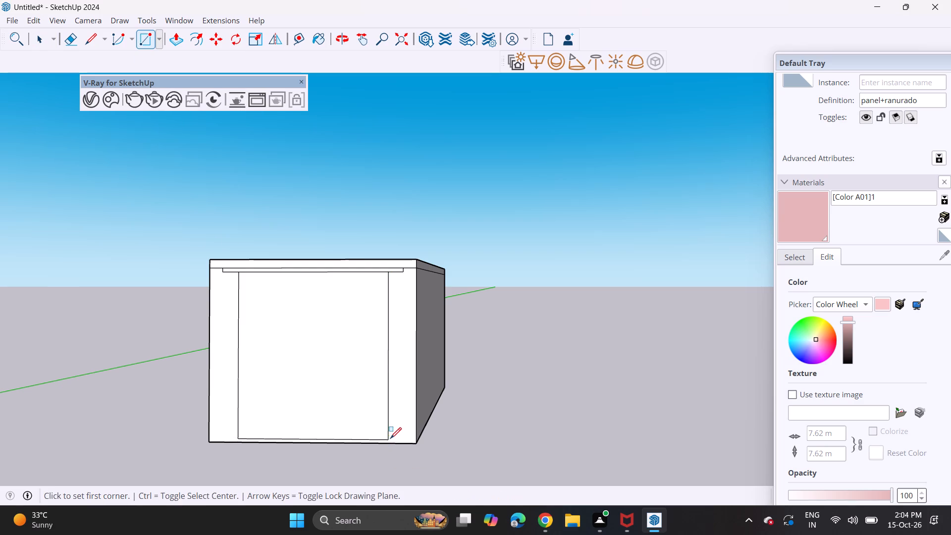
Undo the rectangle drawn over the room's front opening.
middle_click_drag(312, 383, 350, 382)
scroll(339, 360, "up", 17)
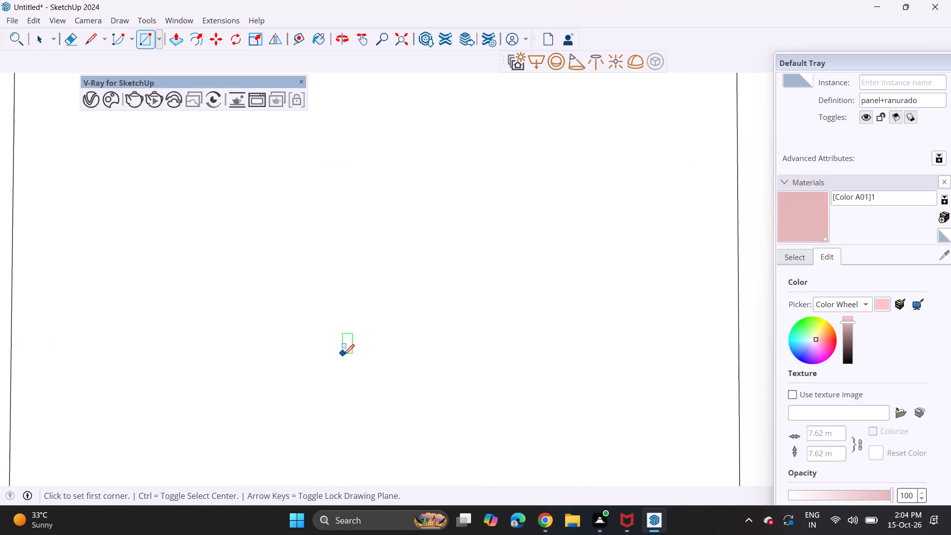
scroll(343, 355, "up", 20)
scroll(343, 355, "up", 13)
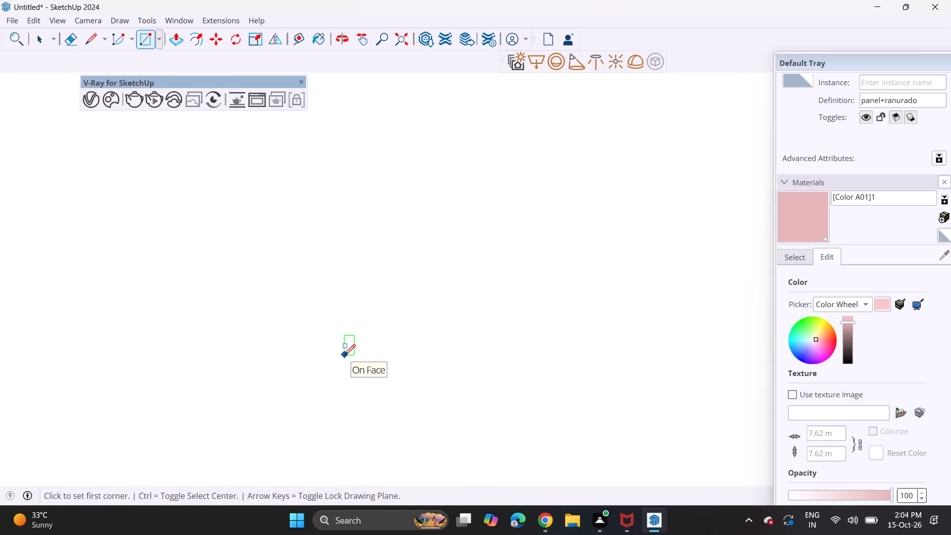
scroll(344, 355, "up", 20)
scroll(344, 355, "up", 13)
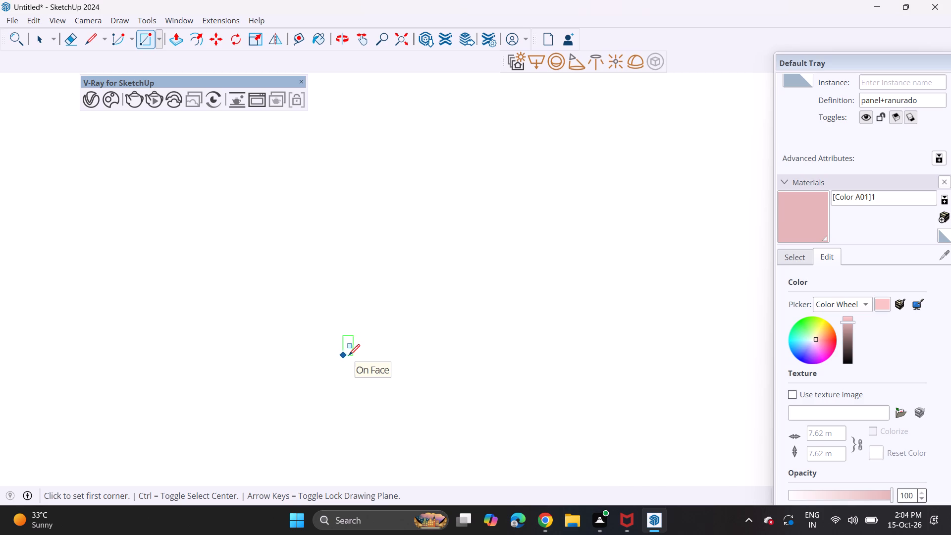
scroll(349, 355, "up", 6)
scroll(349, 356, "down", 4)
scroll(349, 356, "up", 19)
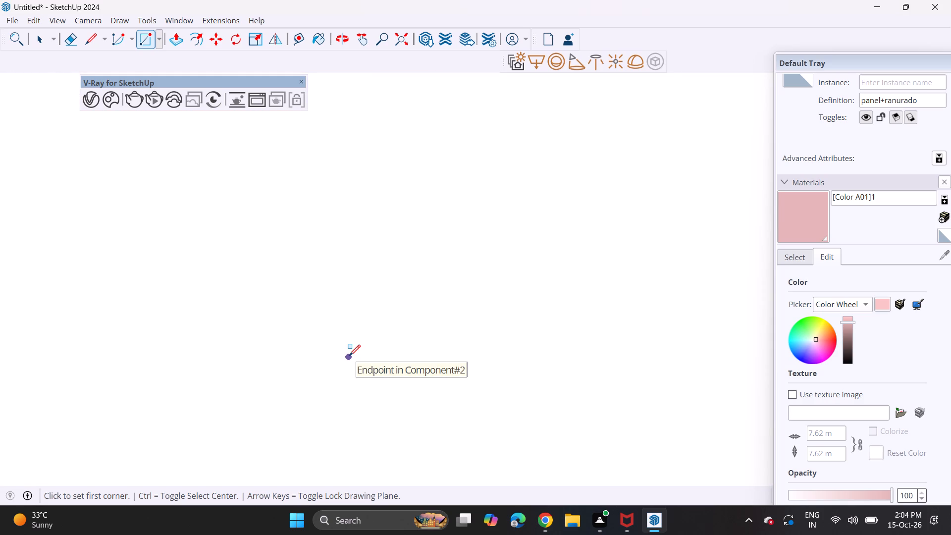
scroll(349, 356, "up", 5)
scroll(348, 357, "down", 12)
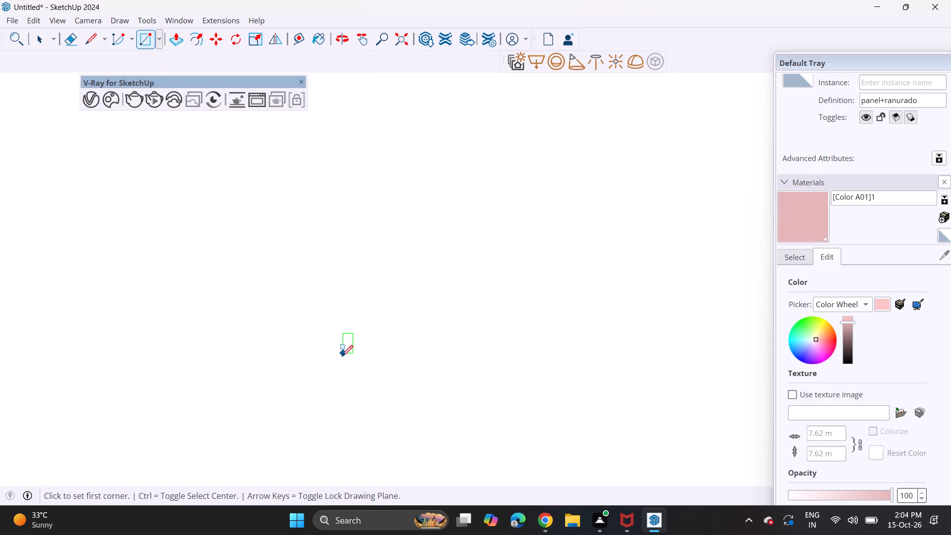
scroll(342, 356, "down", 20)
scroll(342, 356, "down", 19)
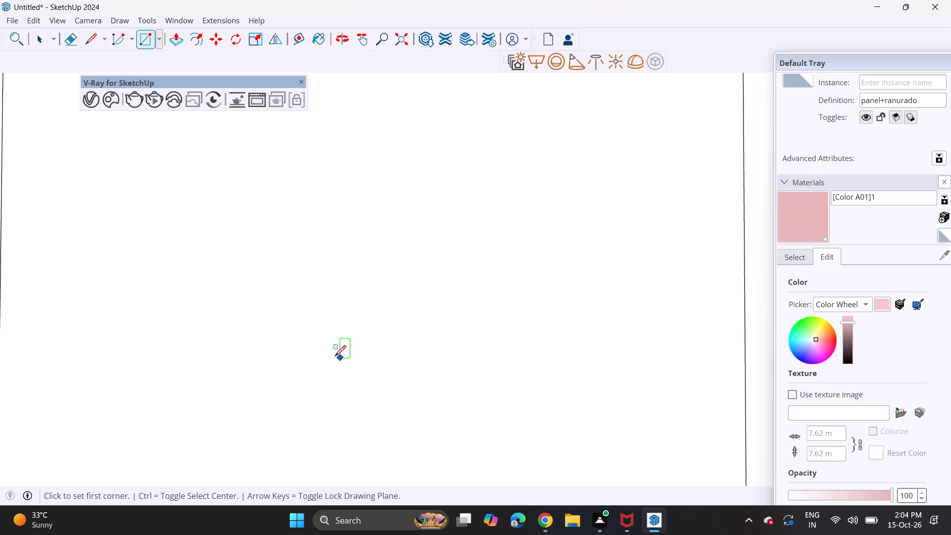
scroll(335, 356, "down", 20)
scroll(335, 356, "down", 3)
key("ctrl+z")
Extend the room forward with Push/Pull, pulling the front wall face, roof slab edge and ceiling strip out by the same distance.
scroll(341, 364, "down", 5)
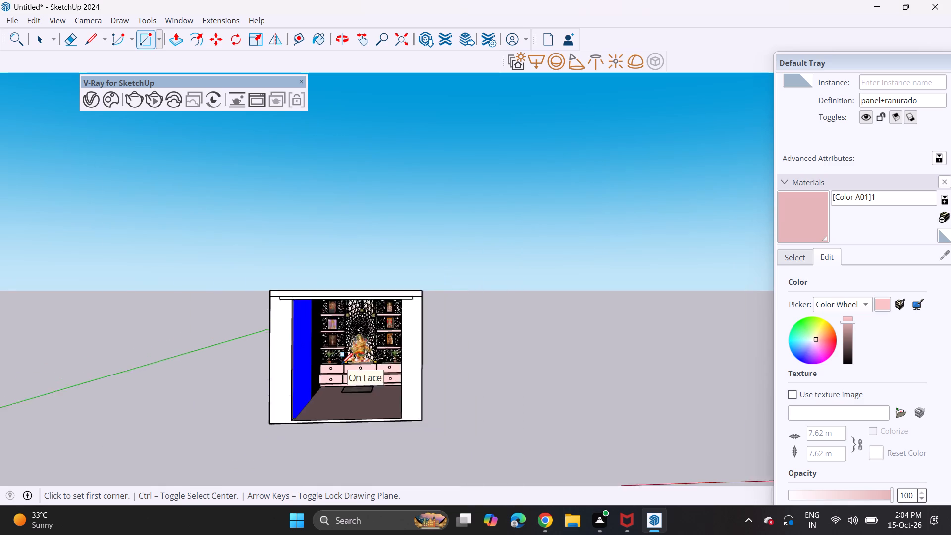
left_click(169, 33)
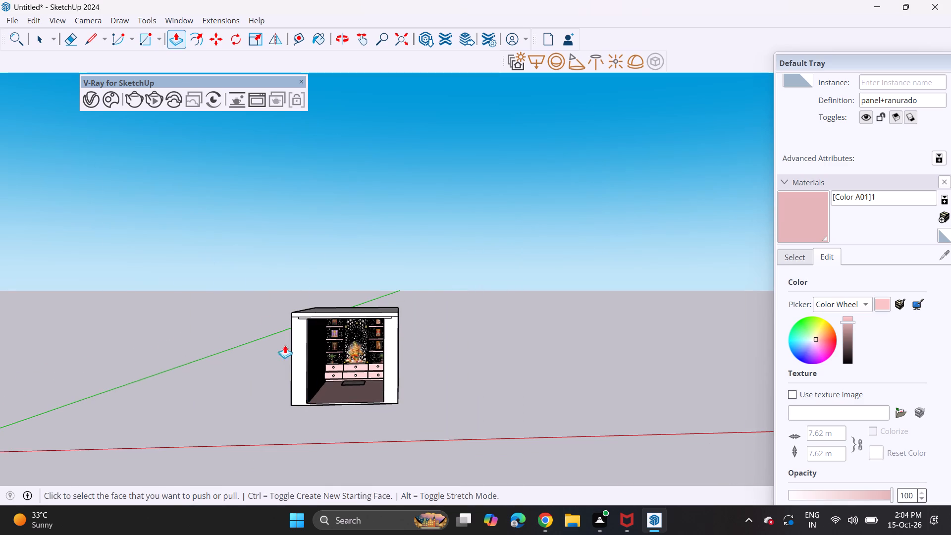
left_click(296, 351)
left_click(275, 374)
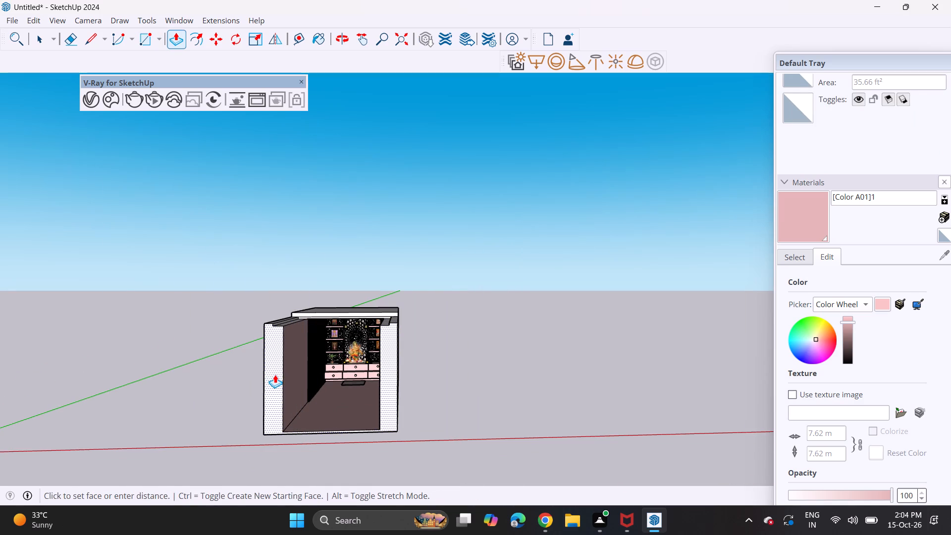
double_click(310, 313)
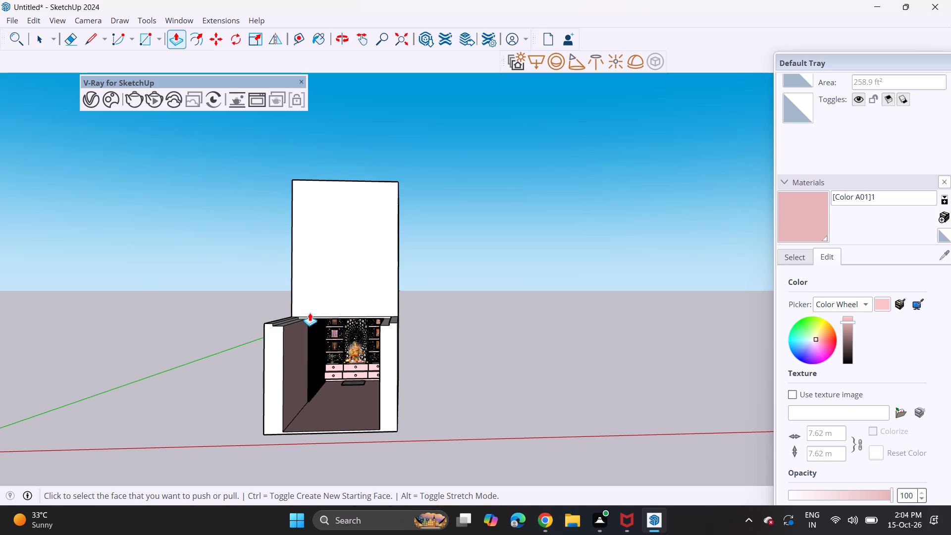
key("ctrl+z")
double_click(309, 318)
middle_click_drag(312, 326, 315, 321)
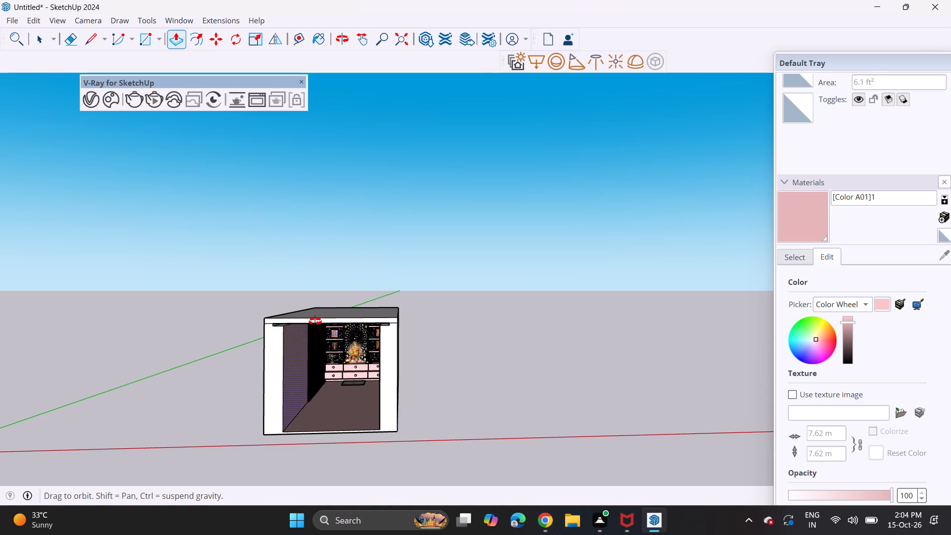
middle_click_drag(315, 321, 315, 309)
scroll(314, 313, "up", 5)
double_click(316, 307)
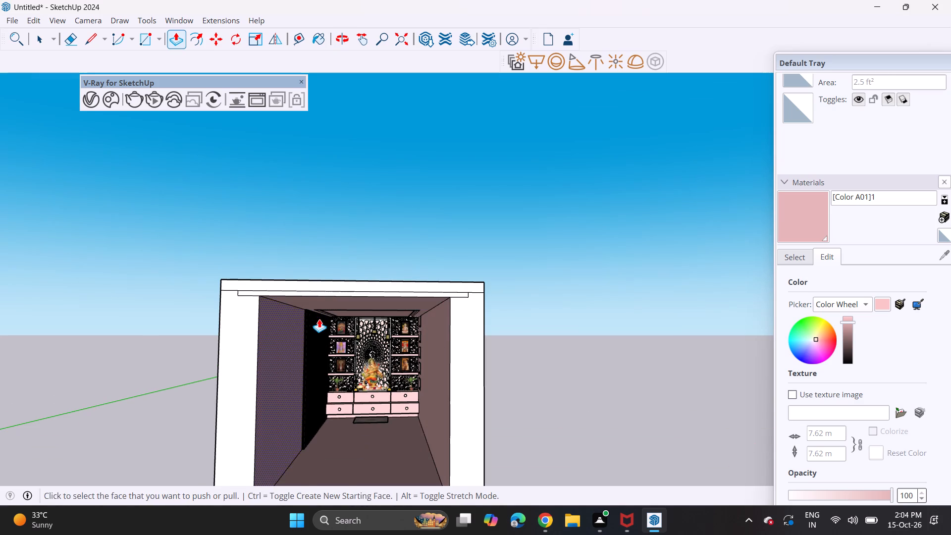
Examine the puja wall, slatted side panel and wall niches from inside the room.
scroll(318, 319, "up", 3)
middle_click_drag(317, 356, 312, 301)
scroll(312, 306, "up", 3)
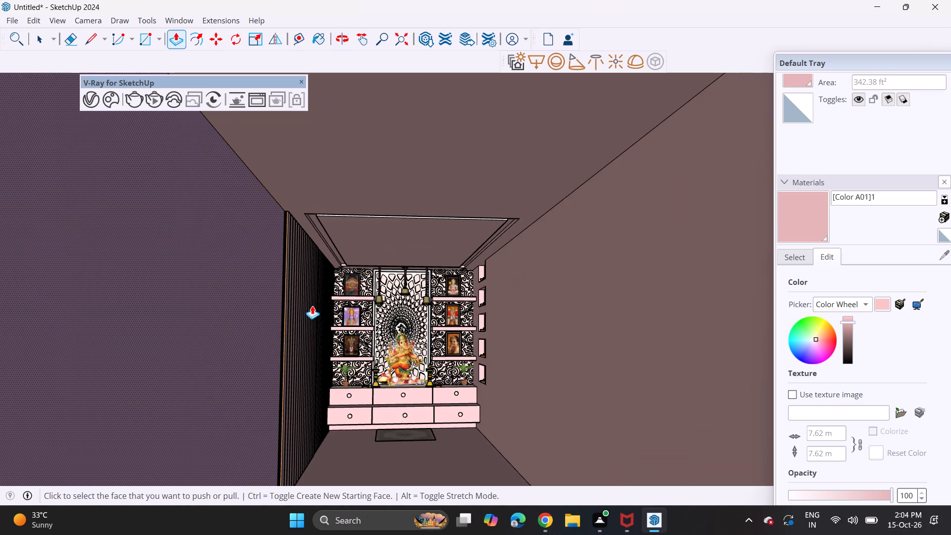
scroll(318, 318, "up", 1)
middle_click_drag(318, 318, 290, 267)
scroll(298, 276, "up", 2)
middle_click_drag(301, 283, 290, 269, "shift")
scroll(290, 271, "up", 3)
middle_click_drag(267, 270, 212, 238, "shift")
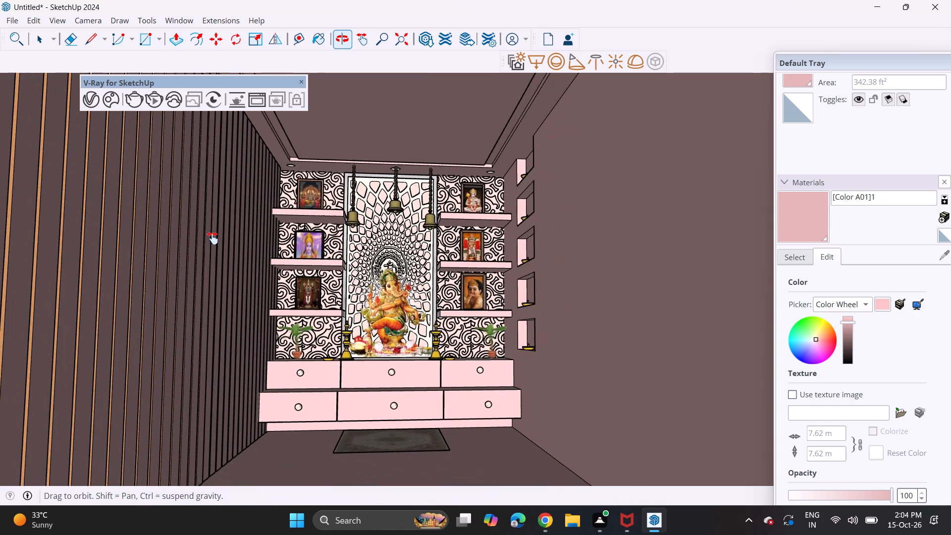
middle_click_drag(212, 238, 214, 239, "shift")
middle_click_drag(232, 268, 224, 288)
middle_click_drag(262, 265, 270, 263, "shift")
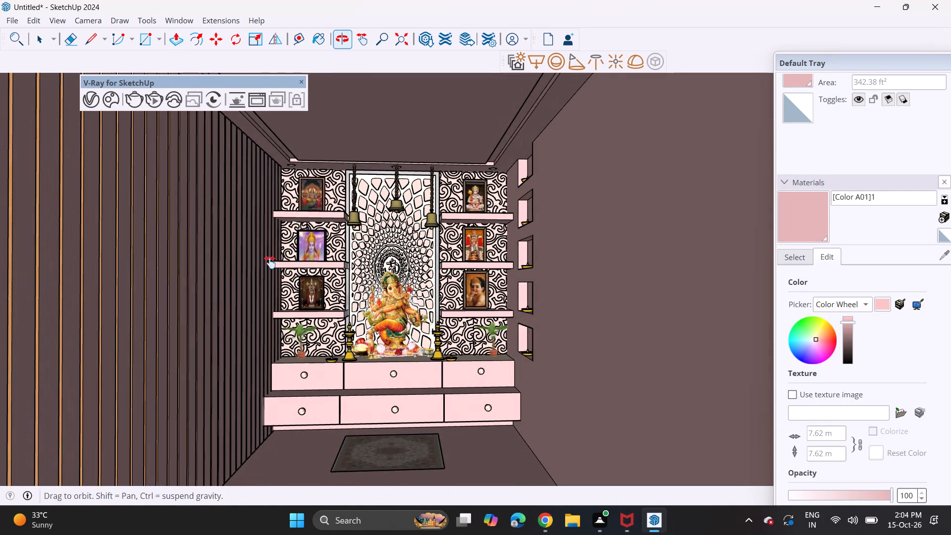
middle_click_drag(270, 263, 284, 260, "shift")
middle_click_drag(280, 259, 270, 259)
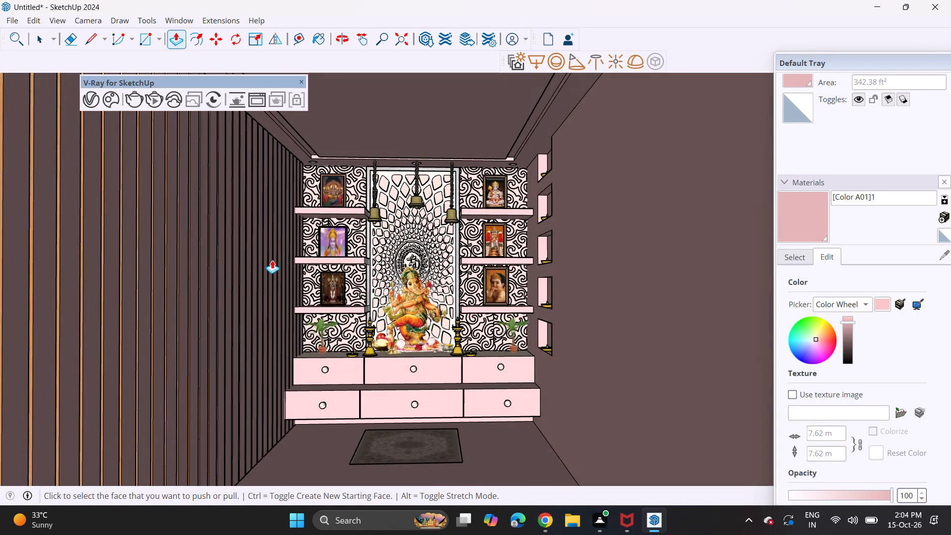
middle_click_drag(271, 259, 281, 259, "shift")
middle_click_drag(279, 258, 262, 254)
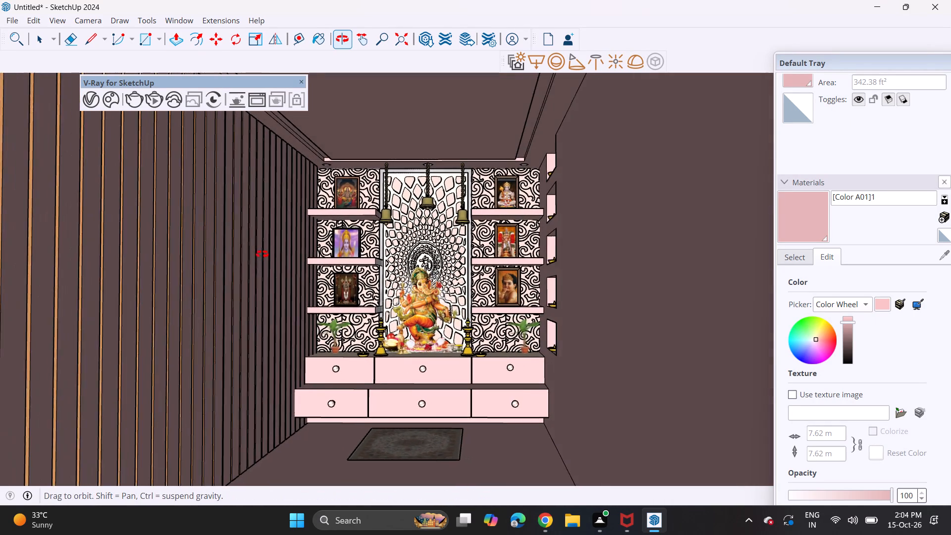
middle_click_drag(262, 254, 271, 261)
middle_click_drag(277, 260, 281, 253)
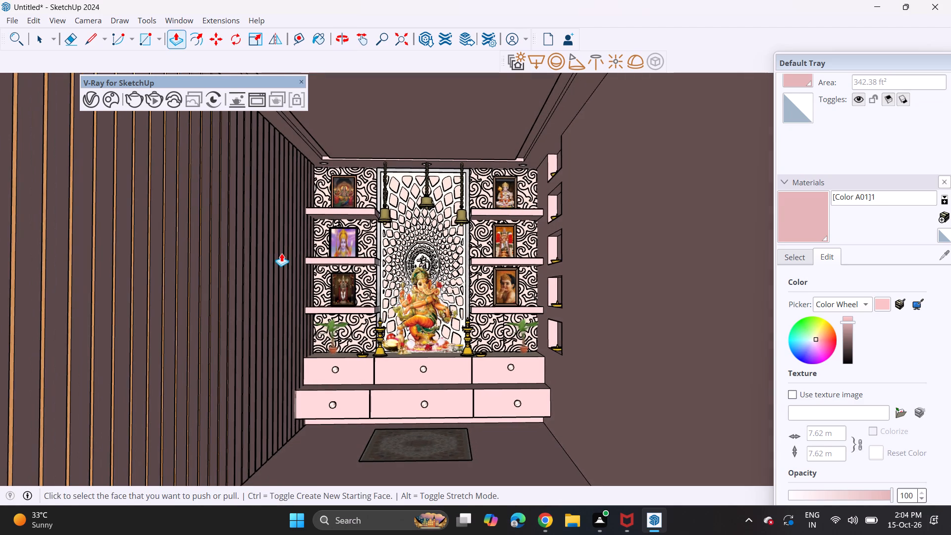
scroll(281, 253, "up", 2)
middle_click_drag(281, 253, 267, 211, "shift")
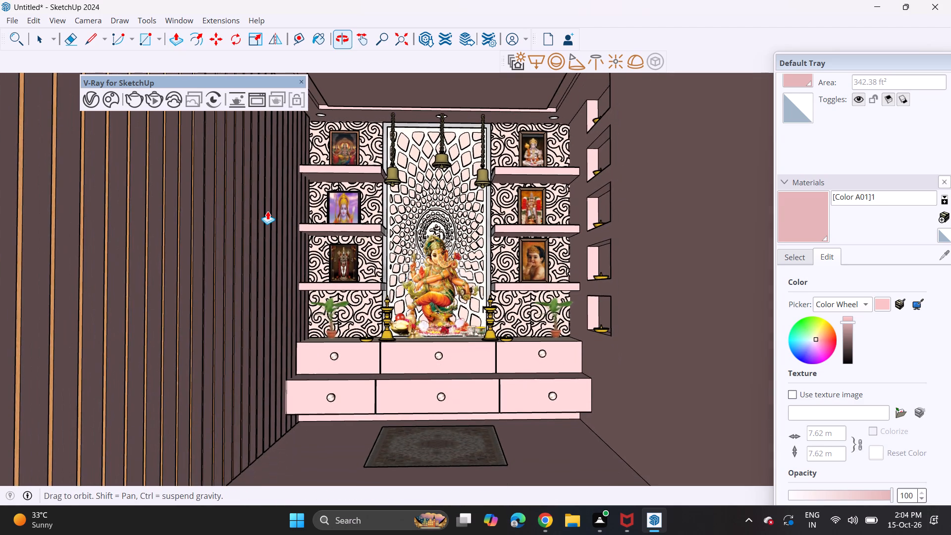
scroll(267, 212, "down", 2)
middle_click_drag(269, 214, 264, 233)
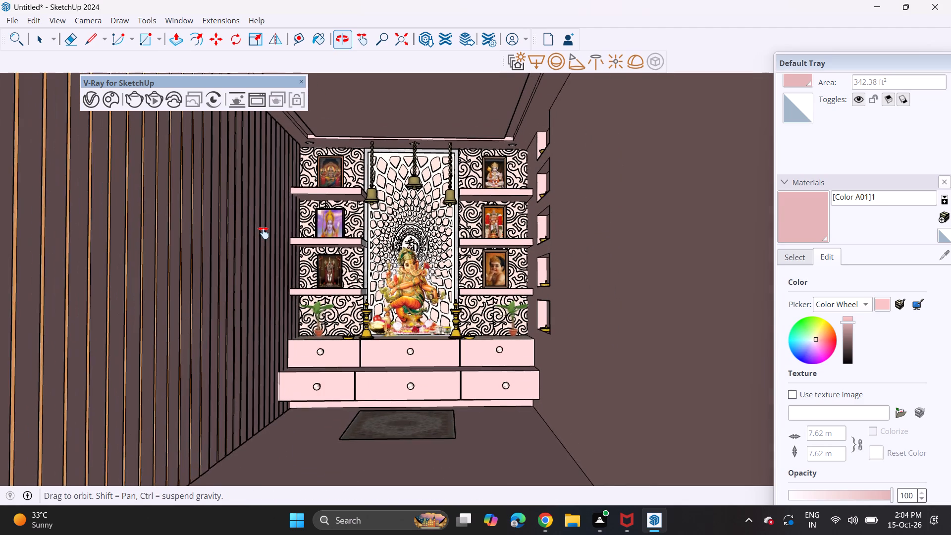
middle_click_drag(264, 233, 274, 239)
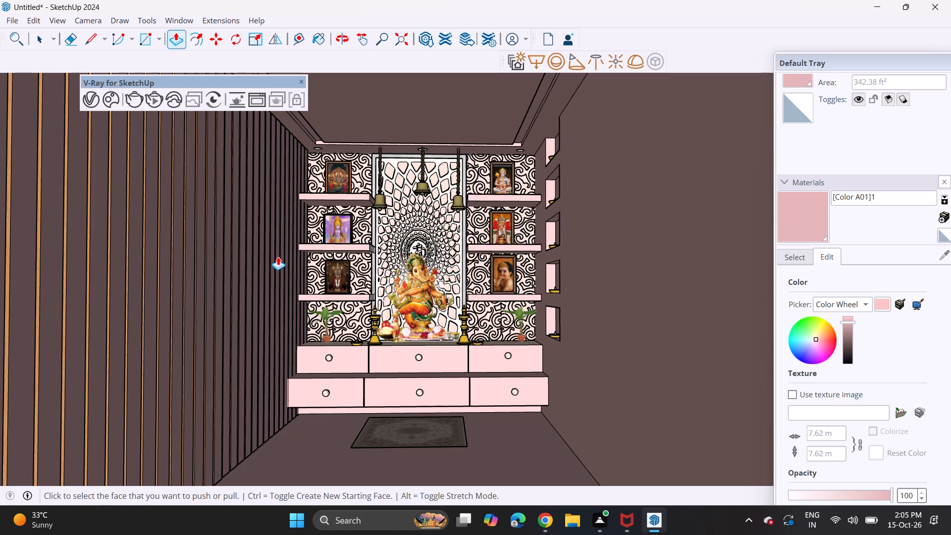
Frame a front-facing interior view of the puja unit that includes the slatted wall, side niches and floor rug.
middle_click_drag(326, 281, 362, 284, "shift")
middle_click_drag(363, 277, 356, 307)
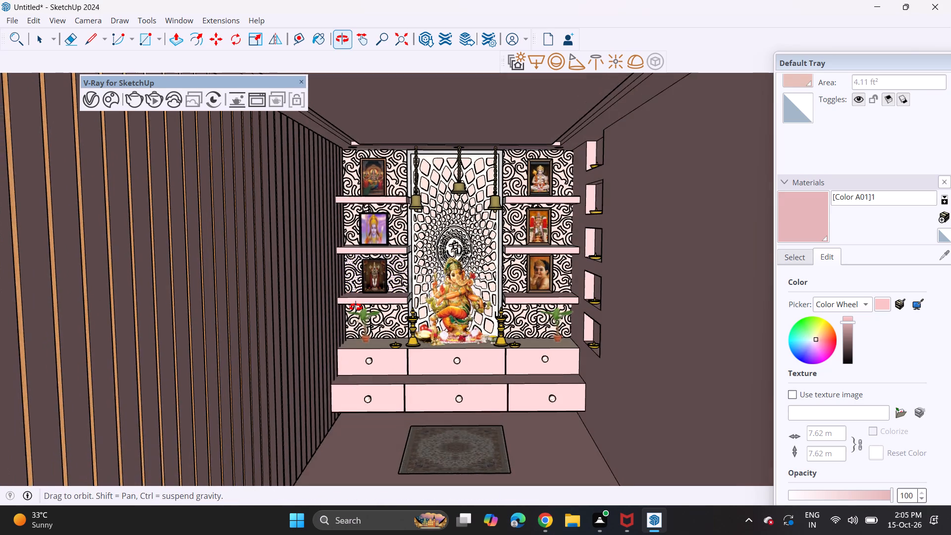
middle_click_drag(356, 307, 359, 292)
middle_click_drag(360, 291, 370, 277, "shift")
scroll(369, 276, "up", 1)
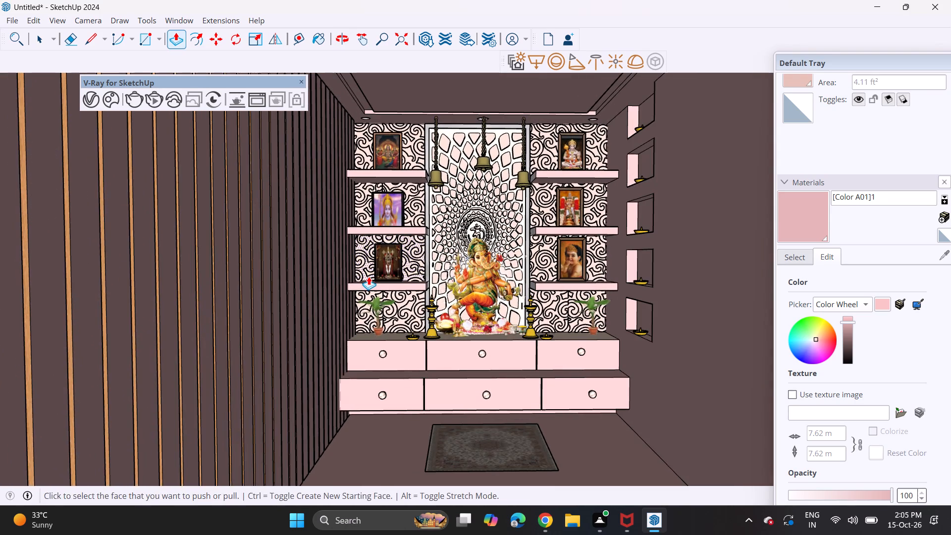
middle_click_drag(369, 276, 354, 277)
middle_click_drag(353, 279, 332, 270, "shift")
middle_click(335, 269)
scroll(335, 269, "up", 1)
middle_click_drag(335, 269, 334, 264)
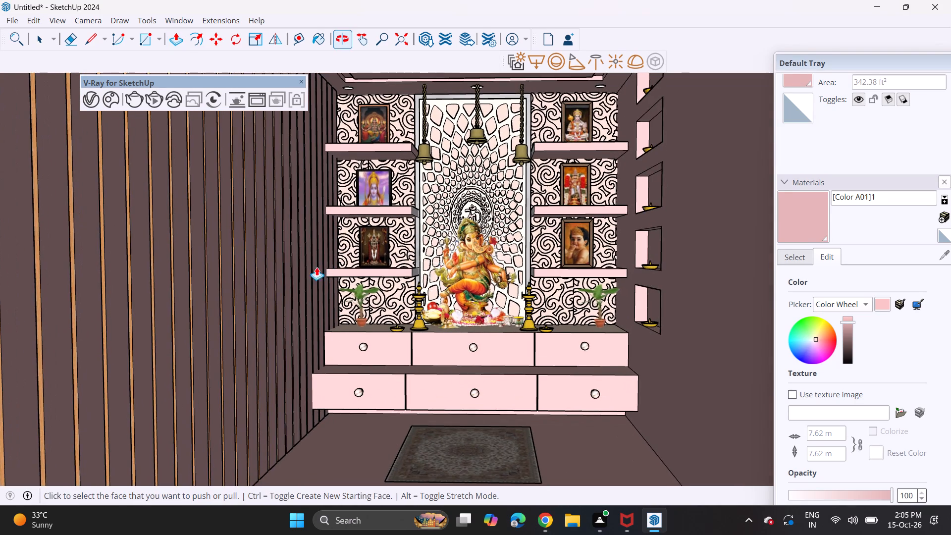
scroll(309, 271, "down", 1)
middle_click_drag(308, 272, 311, 277)
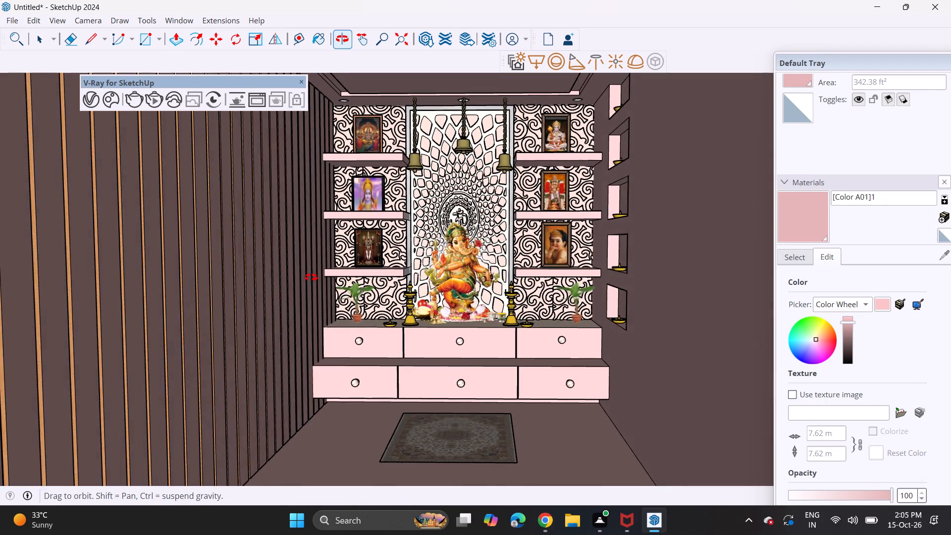
middle_click_drag(311, 277, 321, 277)
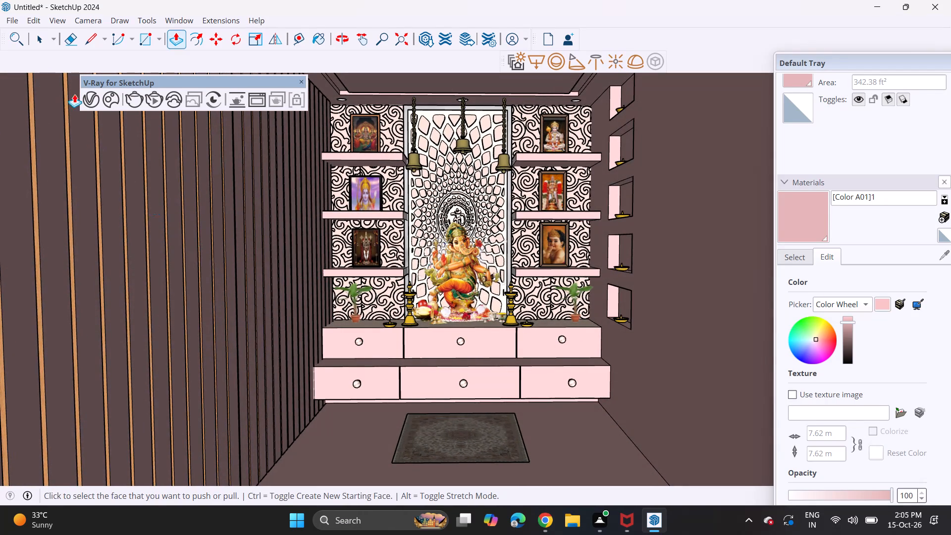
Save the model as "puja room" in the C:\VAMSHI INTERIOR folder.
left_click(5, 18)
left_click(30, 95)
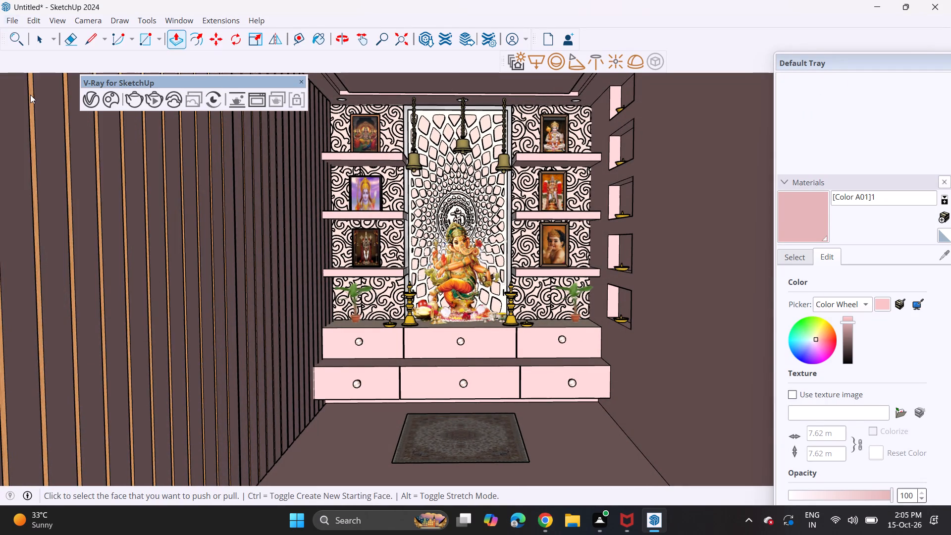
key("BackSpace")
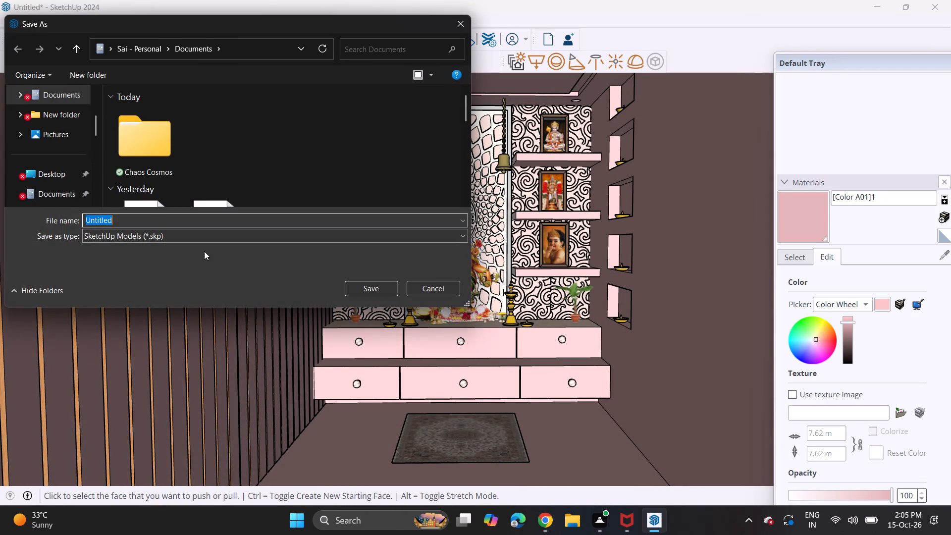
type("puja")
key("space")
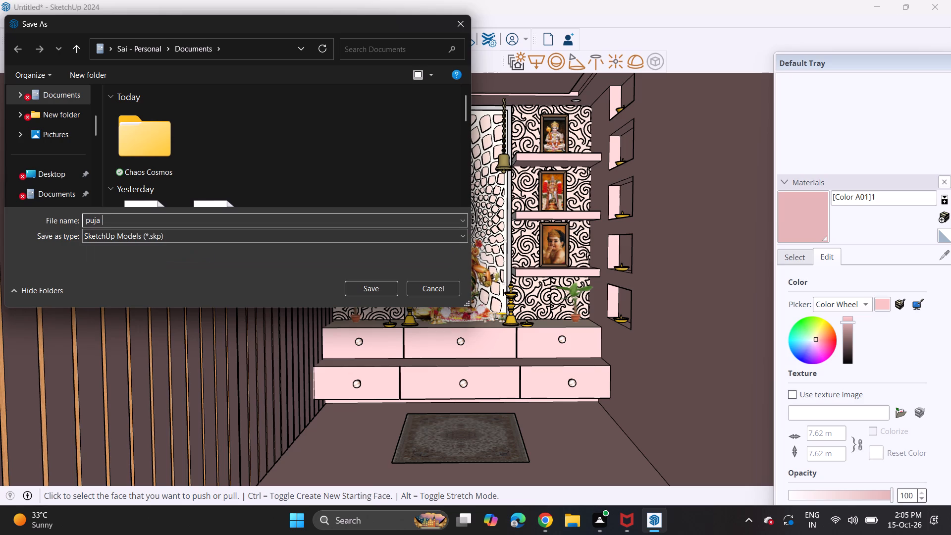
type("room")
left_click(300, 39)
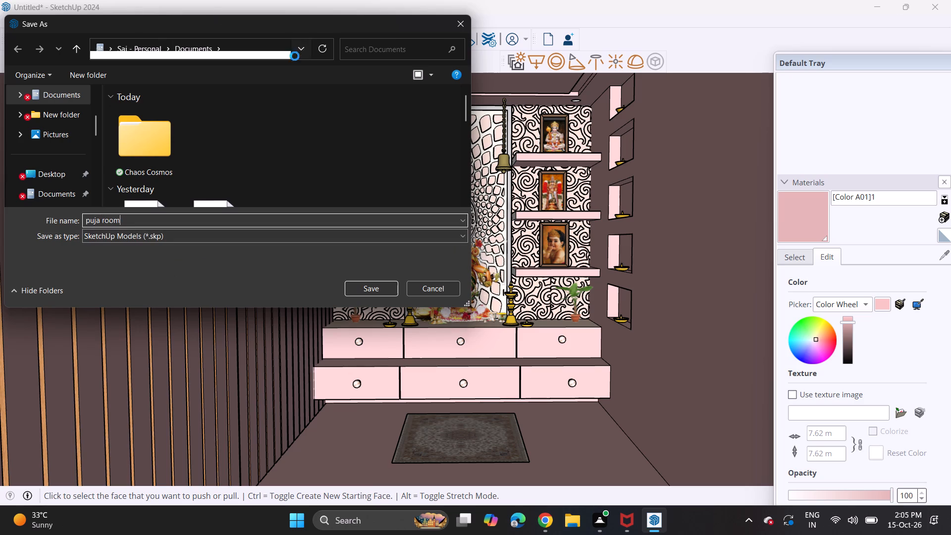
left_click(267, 98)
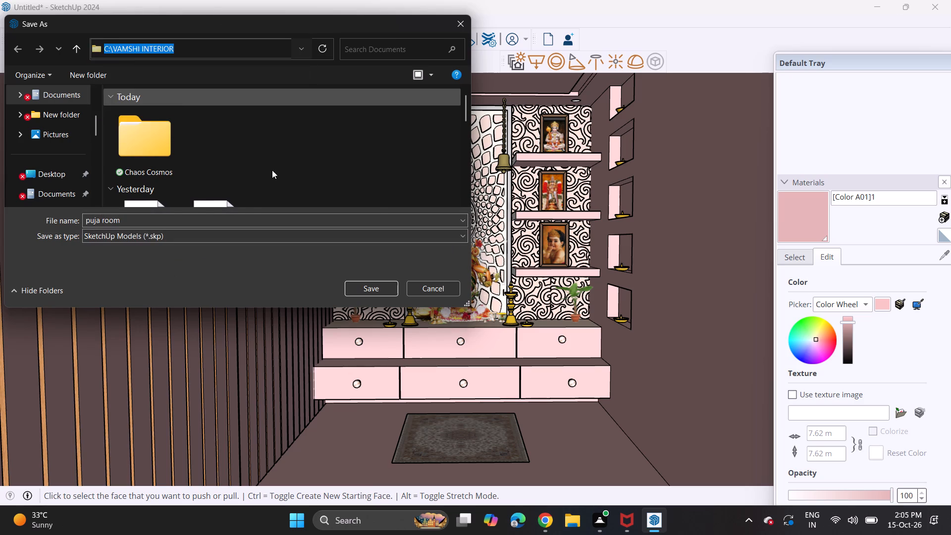
left_click(354, 283)
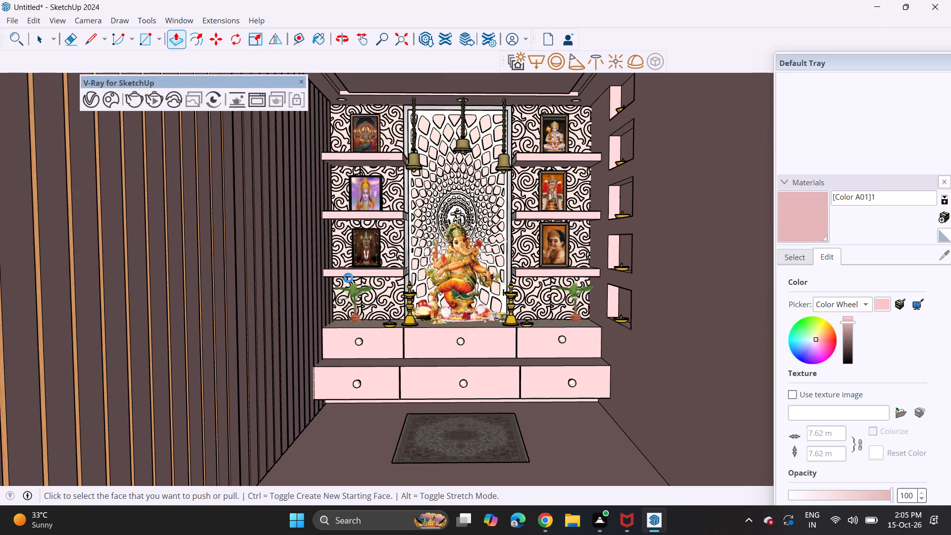
Export the framed interior view as a 2D PNG graphic named "puja room".
left_click(4, 22)
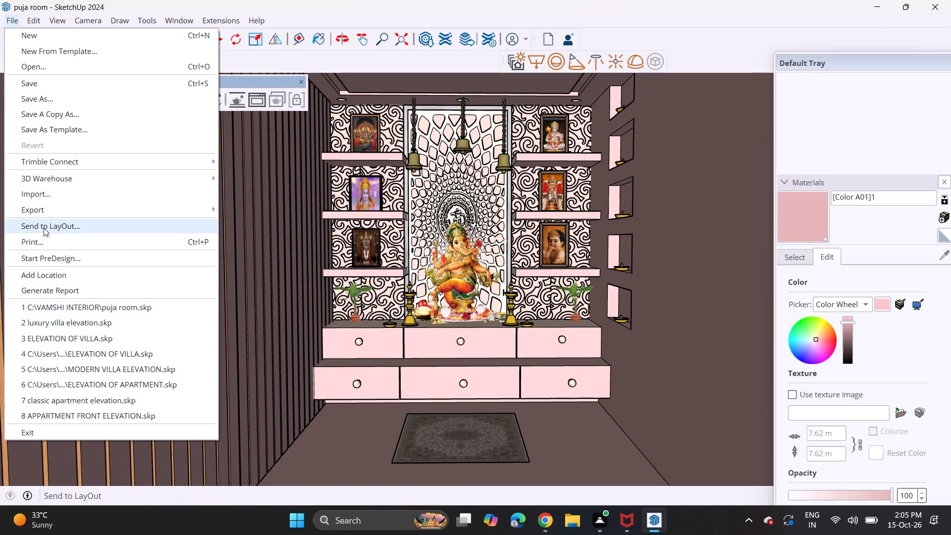
left_click(14, 21)
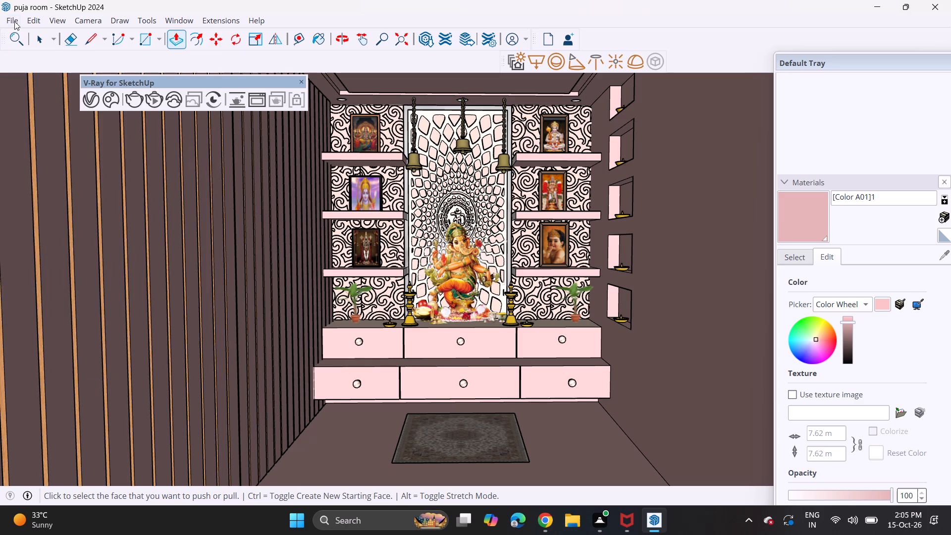
left_click(14, 21)
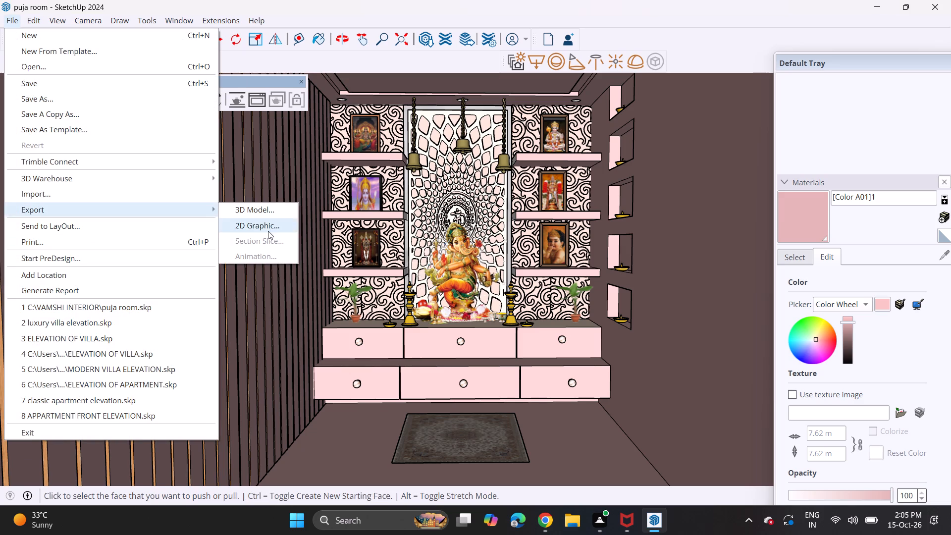
left_click(268, 231)
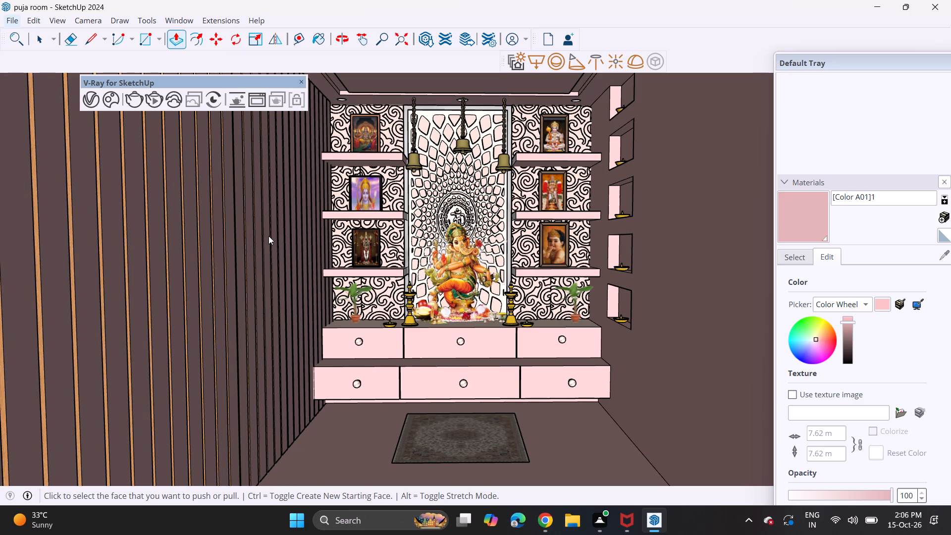
left_click(12, 26)
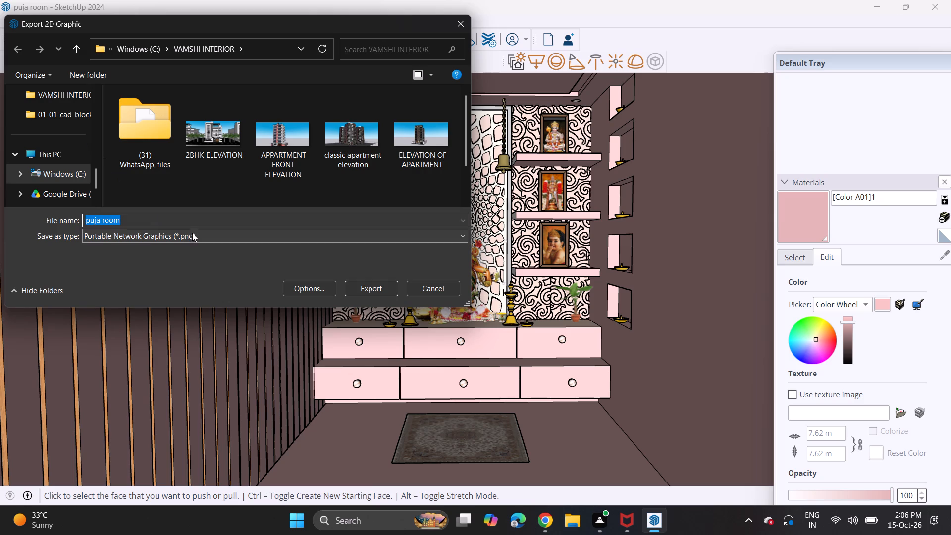
left_click(375, 287)
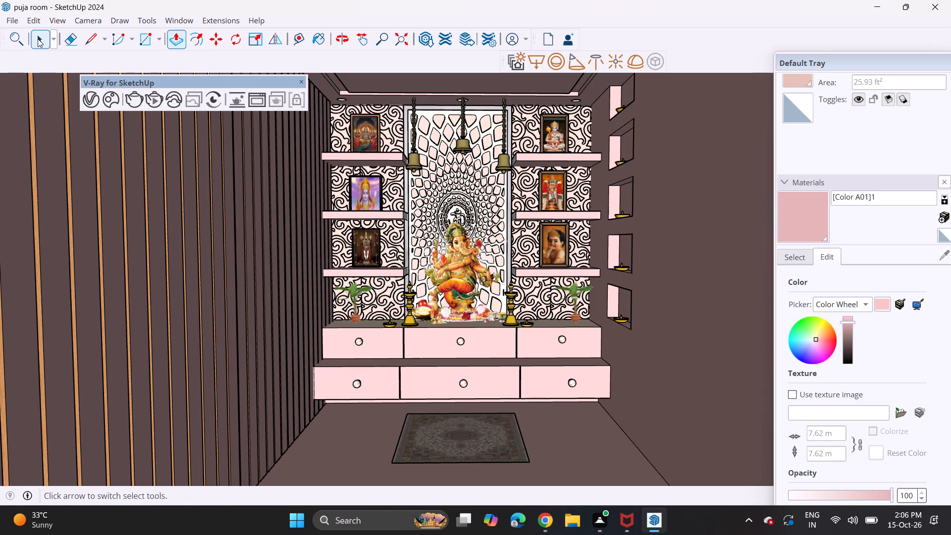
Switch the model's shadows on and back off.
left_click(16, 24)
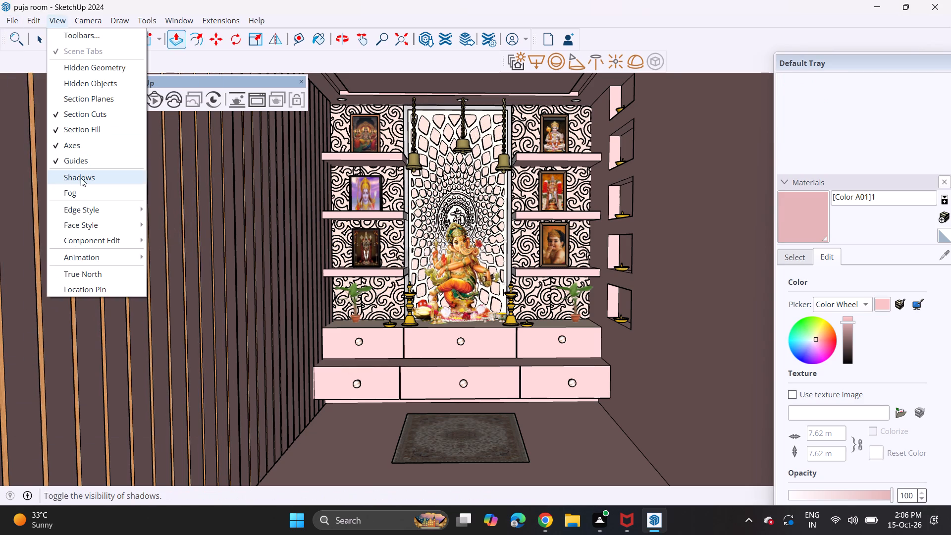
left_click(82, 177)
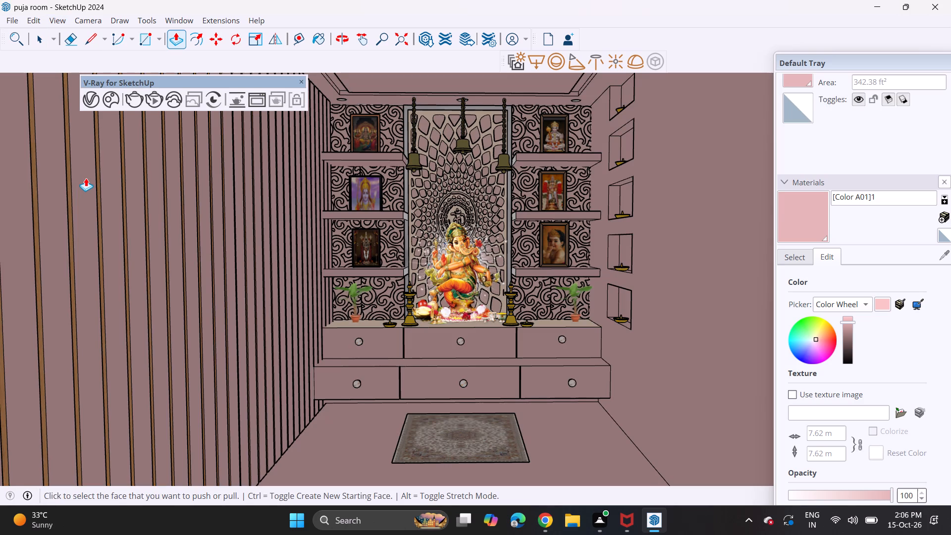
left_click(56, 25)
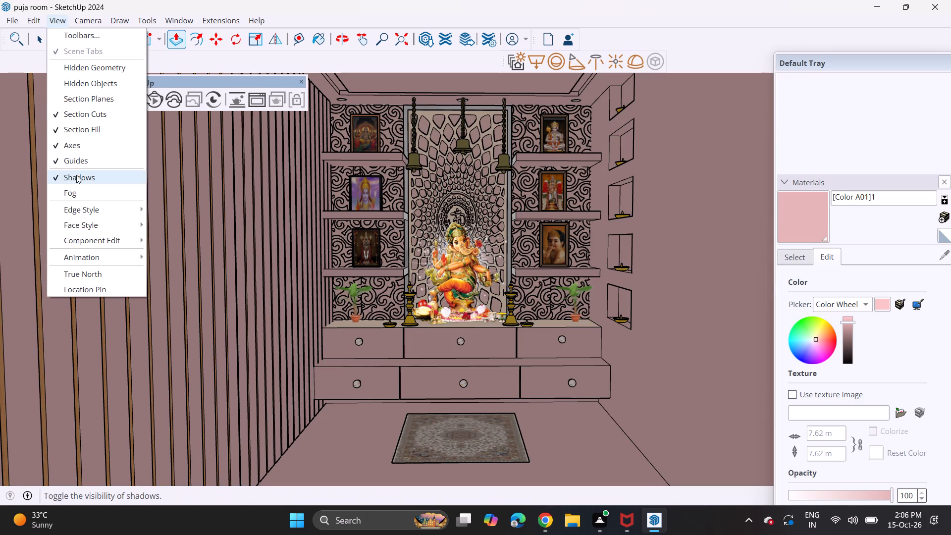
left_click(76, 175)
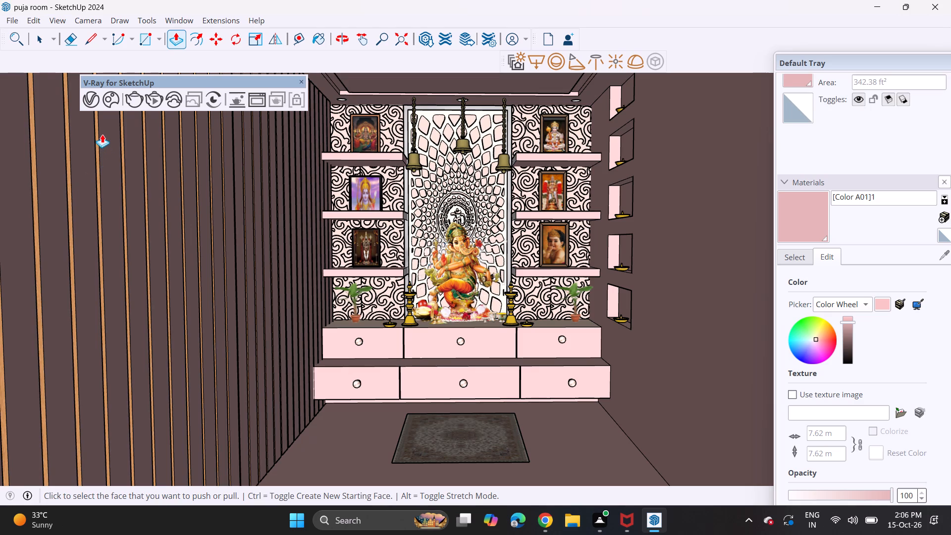
Group the inner side face of the ceiling recess beside the niche wall and convert the group to a V-Ray mesh light.
scroll(110, 128, "down", 6)
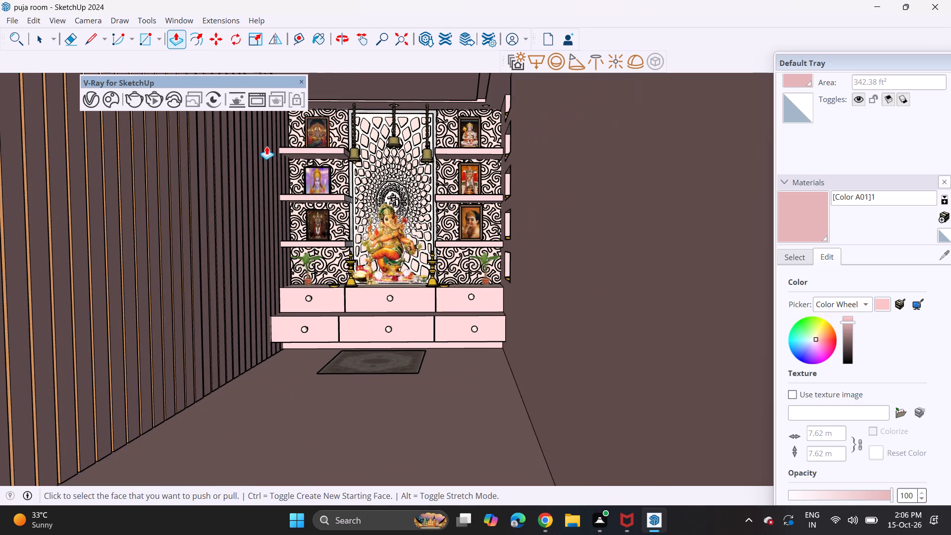
middle_click_drag(278, 143, 303, 102)
scroll(388, 132, "up", 4)
scroll(572, 103, "up", 1)
middle_click_drag(572, 103, 571, 119)
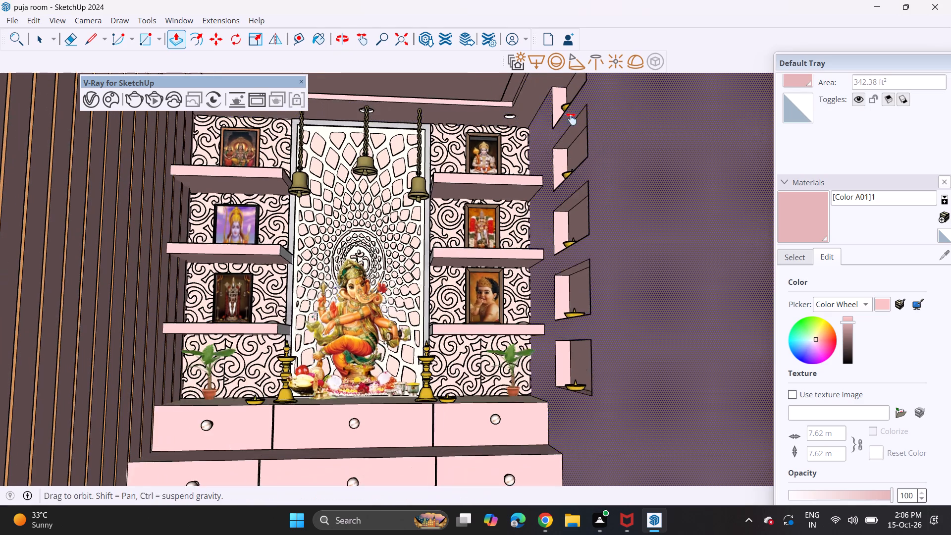
middle_click_drag(571, 119, 567, 149)
scroll(526, 159, "up", 7)
key("space")
left_click(498, 110)
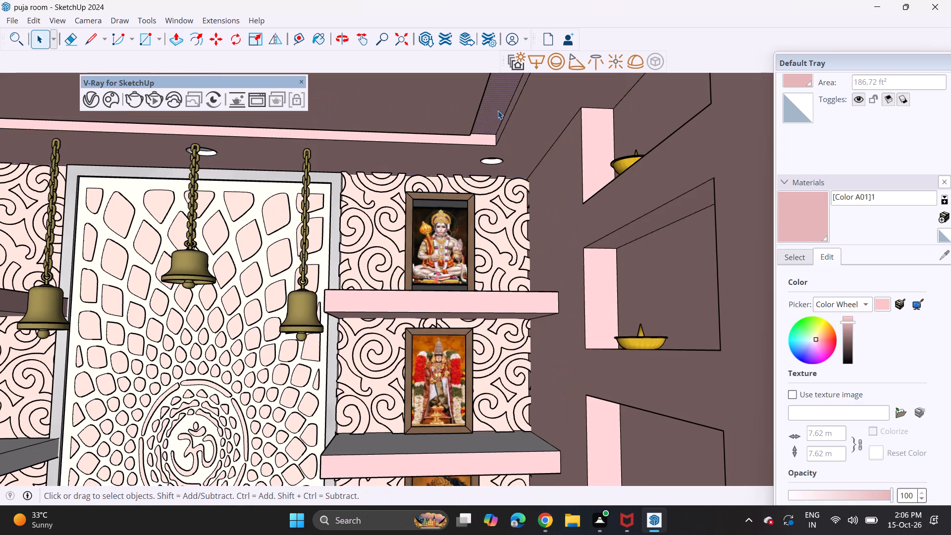
right_click(498, 110)
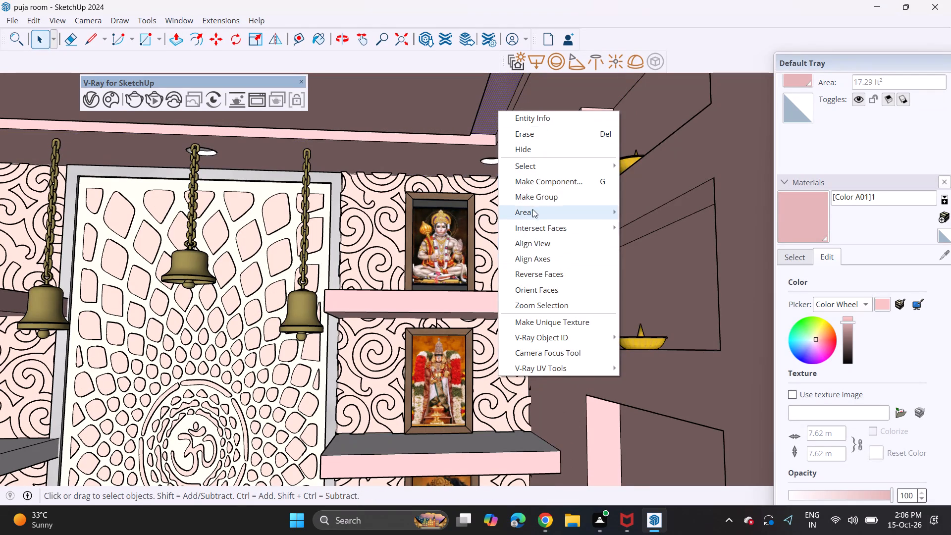
left_click(532, 202)
left_click(652, 59)
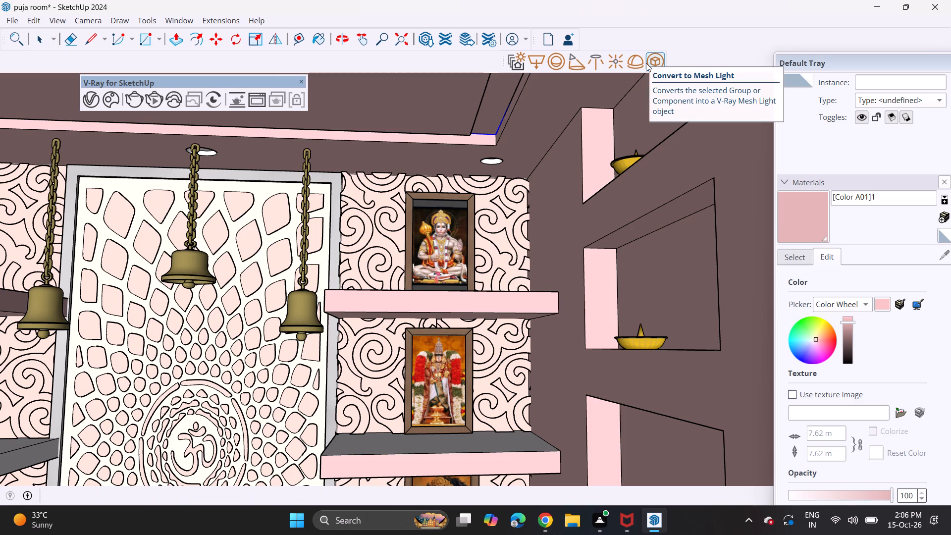
scroll(550, 176, "down", 5)
left_click(524, 140)
left_click(659, 63)
scroll(551, 128, "down", 4)
left_click(502, 103)
double_click(502, 103)
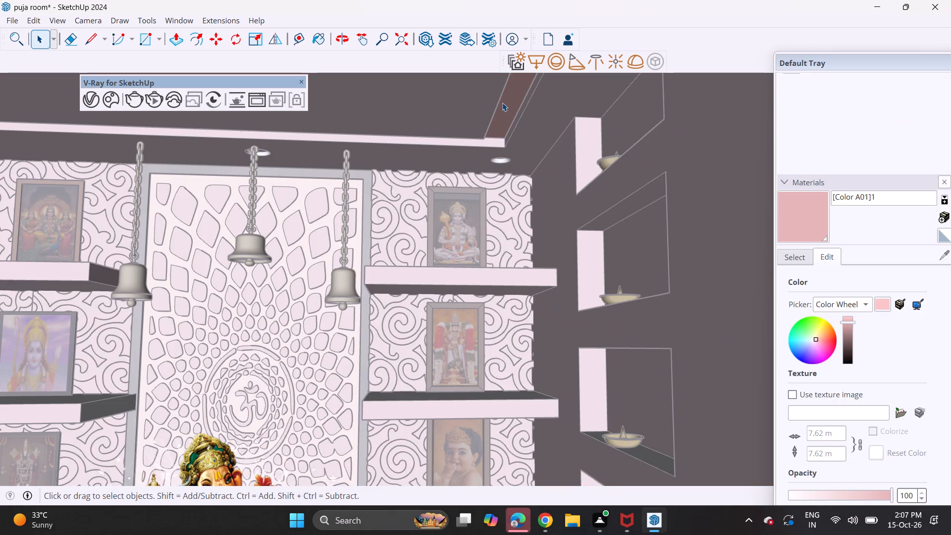
left_click(558, 247)
left_click(498, 121)
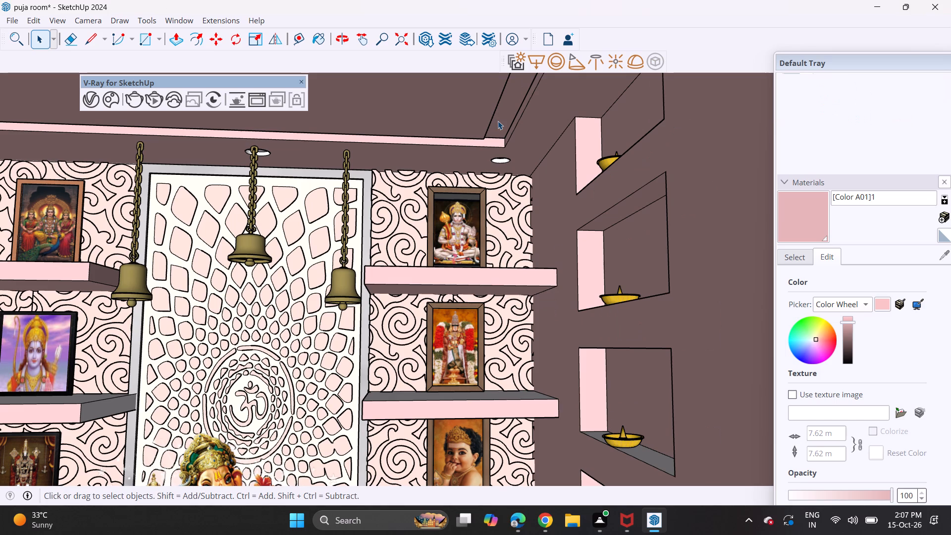
Reposition the carpet on the floor in front of the drawer unit, nudging it slightly along the red axis.
scroll(493, 136, "down", 4)
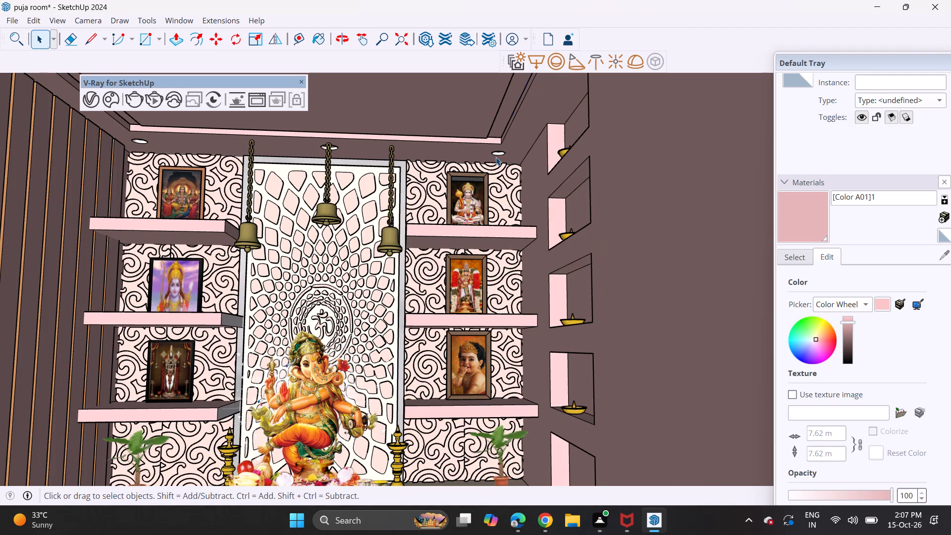
scroll(462, 223, "down", 12)
middle_click_drag(461, 226, 456, 260)
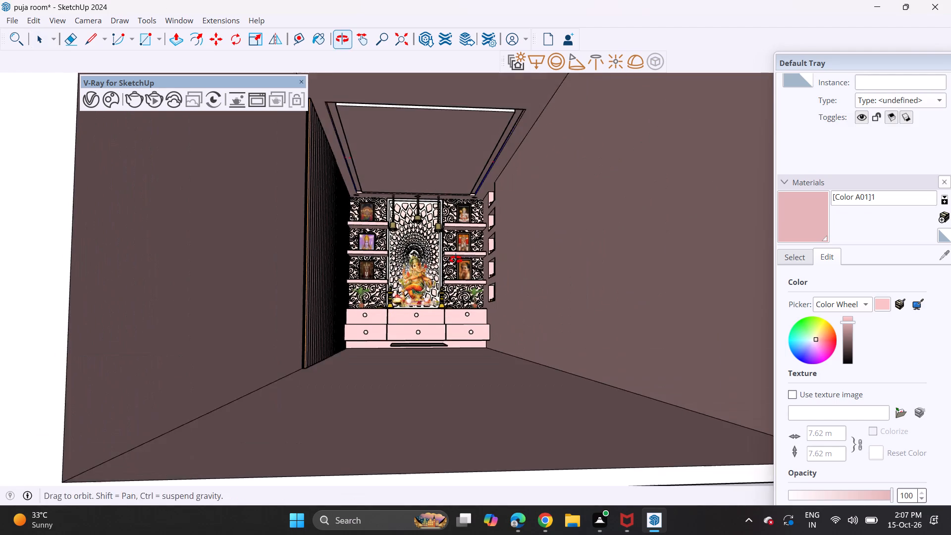
middle_click_drag(456, 260, 448, 281)
scroll(420, 358, "up", 4)
middle_click_drag(424, 361, 430, 307)
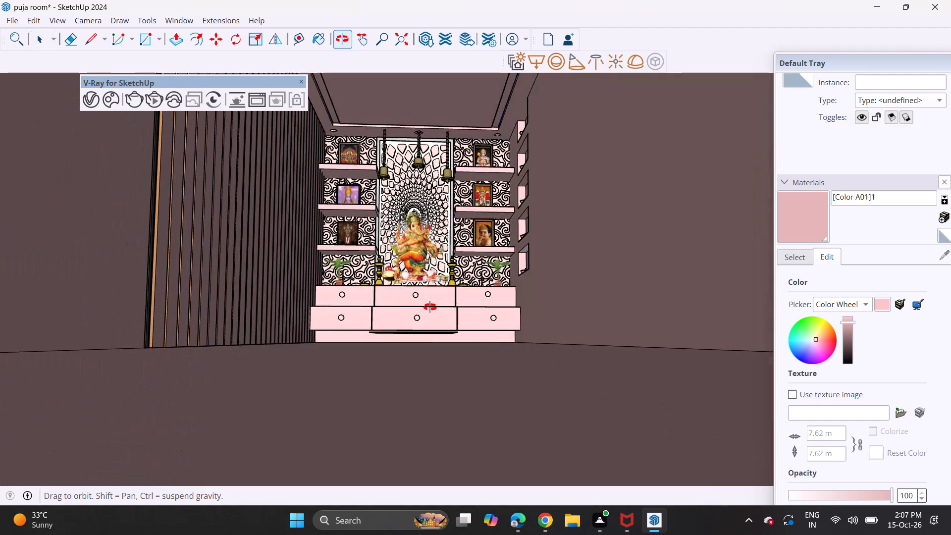
middle_click_drag(430, 307, 428, 356)
middle_click(422, 381)
scroll(421, 367, "up", 5)
left_click(421, 356)
key("m")
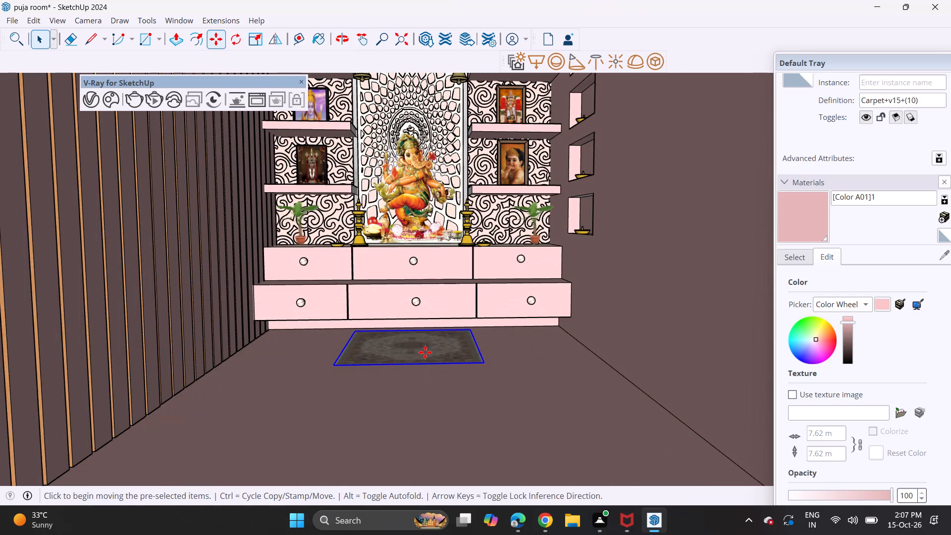
left_click(418, 343)
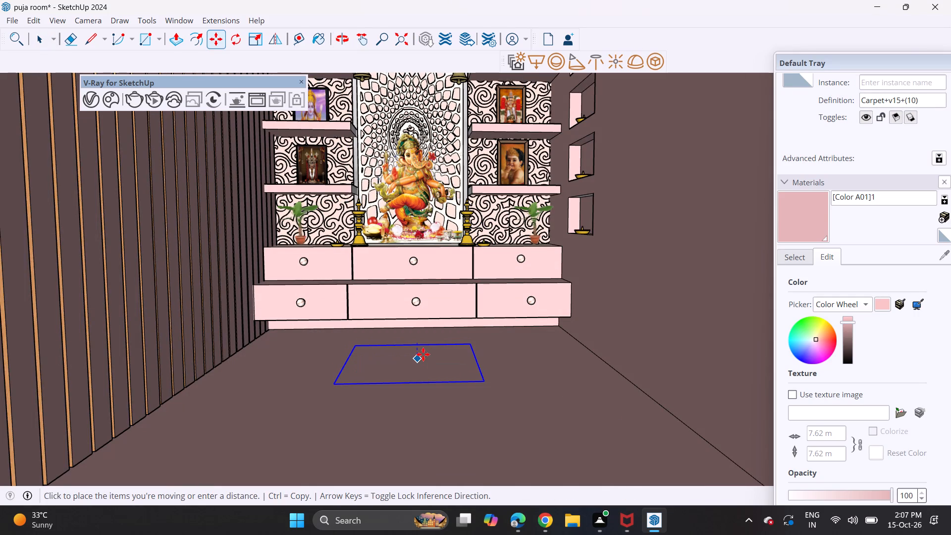
left_click(424, 352)
middle_click_drag(434, 354, 441, 322)
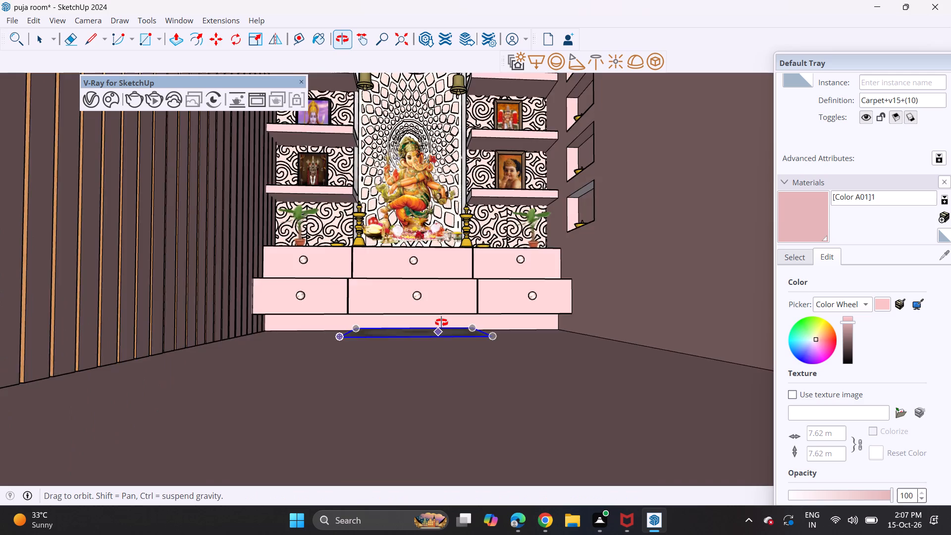
middle_click_drag(441, 322, 439, 312)
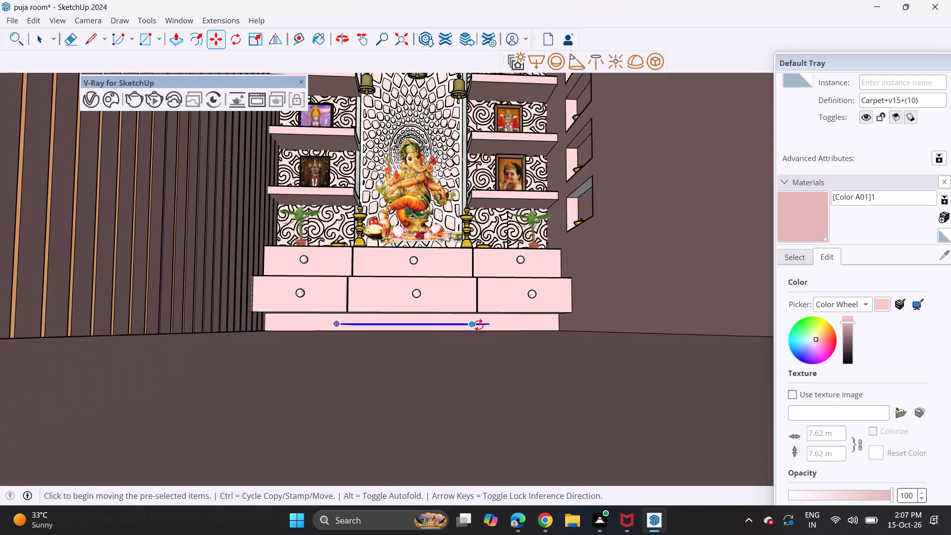
left_click(491, 321)
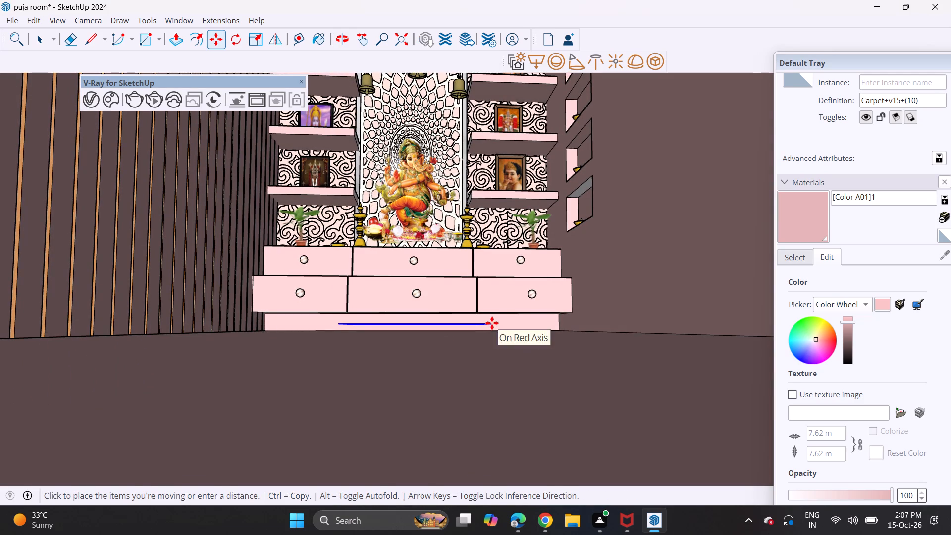
left_click(492, 323)
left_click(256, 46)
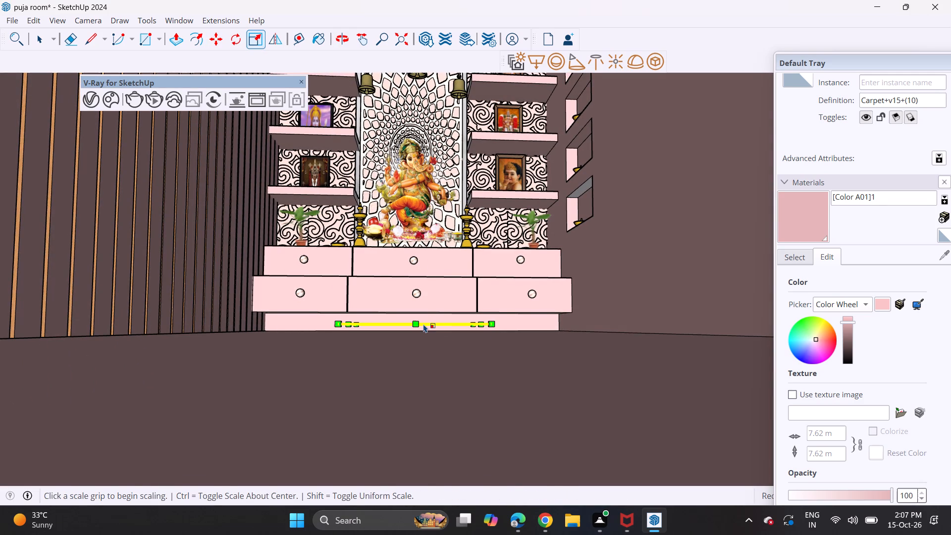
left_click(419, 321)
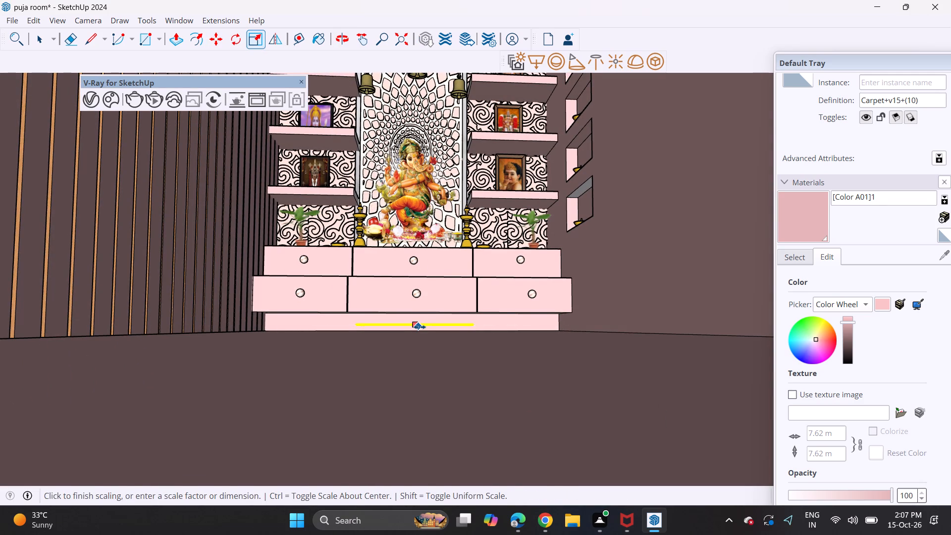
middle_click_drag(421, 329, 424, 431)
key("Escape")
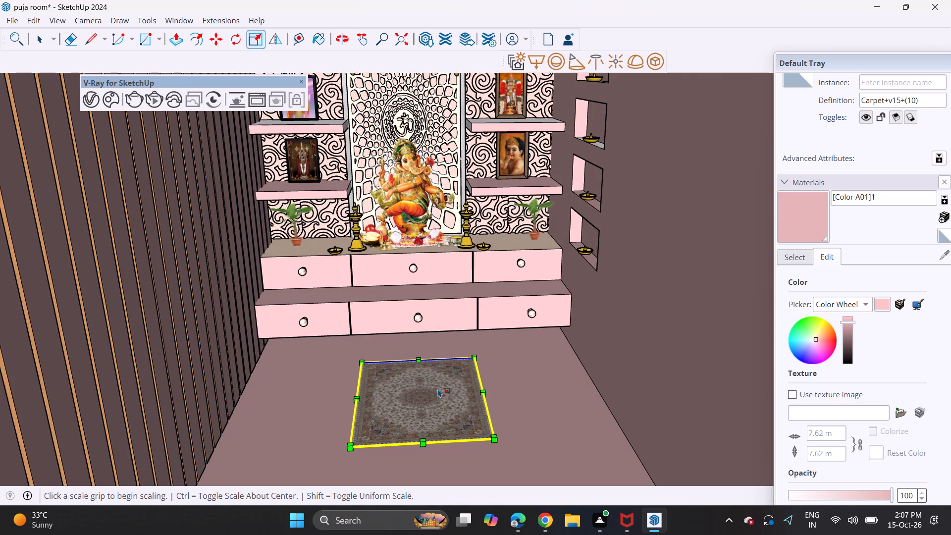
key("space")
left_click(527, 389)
Copy the long back edge on the underside of the lower drawers slightly outward, marking off a narrow strip above the plinth.
scroll(507, 380, "down", 2)
middle_click_drag(508, 379, 539, 420)
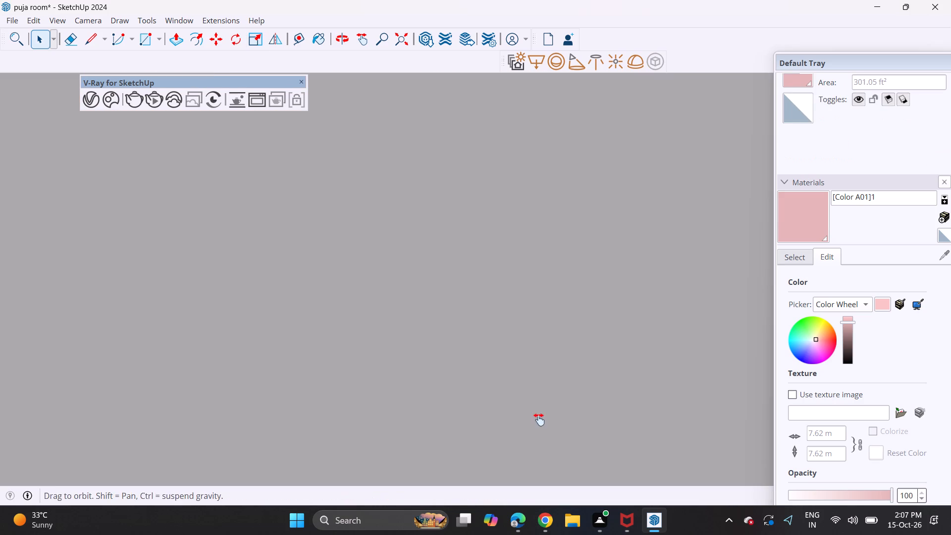
middle_click_drag(539, 420, 548, 447)
middle_click_drag(544, 431, 519, 377)
scroll(517, 375, "down", 16)
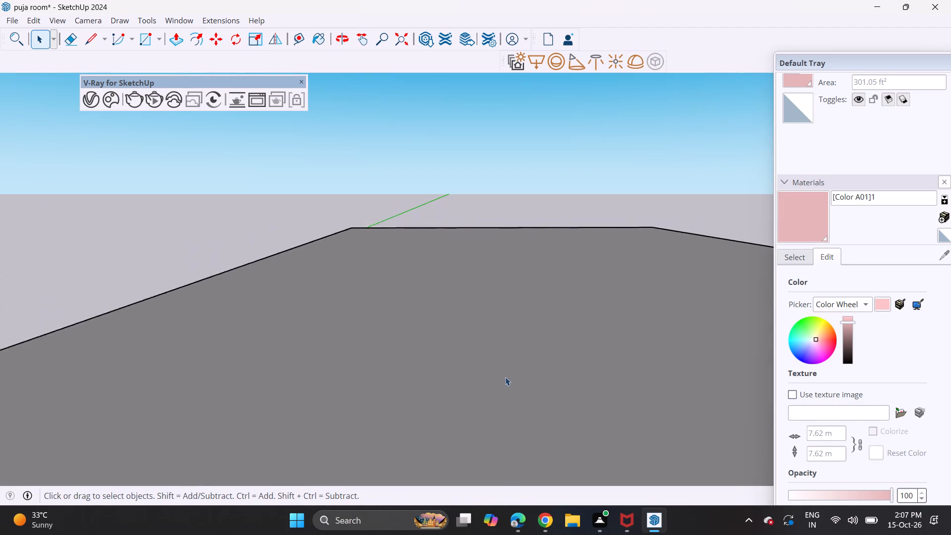
scroll(505, 377, "down", 20)
scroll(505, 377, "down", 14)
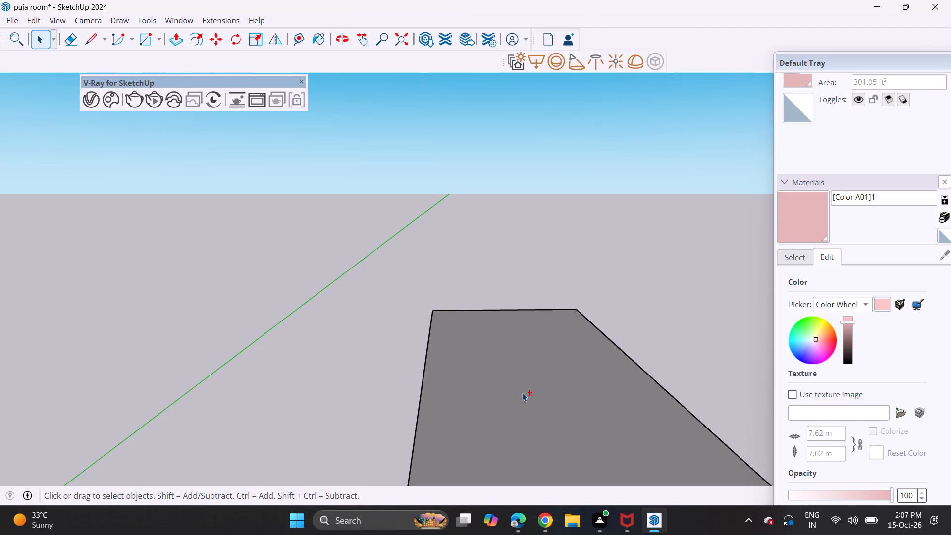
middle_click_drag(522, 394, 449, 208, "shift")
scroll(457, 348, "up", 8)
middle_click_drag(481, 332, 476, 299)
scroll(473, 338, "up", 5)
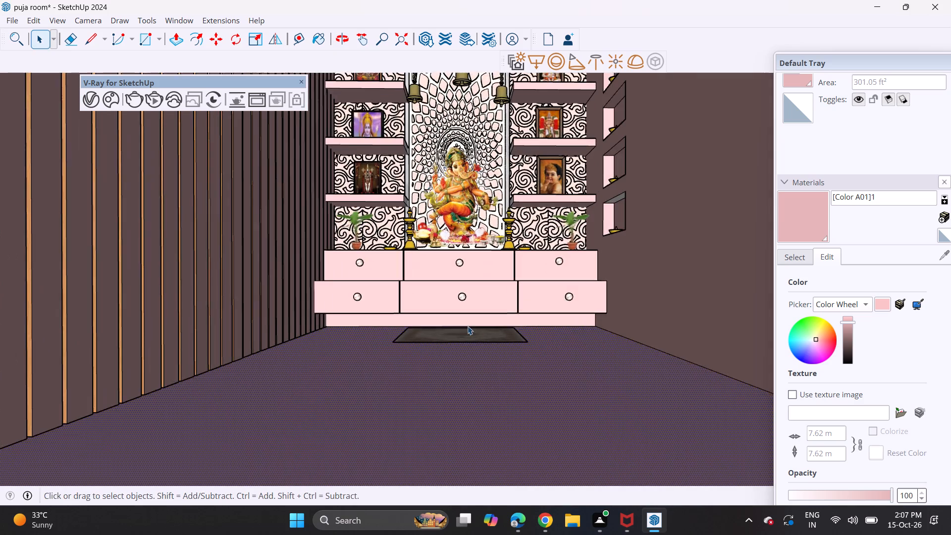
scroll(470, 327, "up", 4)
middle_click_drag(469, 318, 472, 305)
scroll(472, 305, "up", 5)
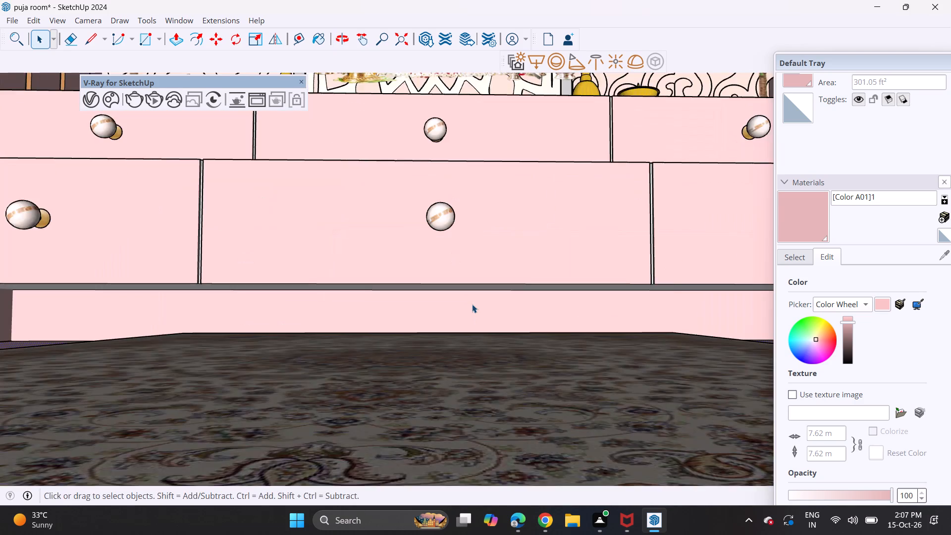
scroll(471, 301, "up", 1)
middle_click(470, 297)
middle_click(474, 298)
scroll(474, 298, "up", 3)
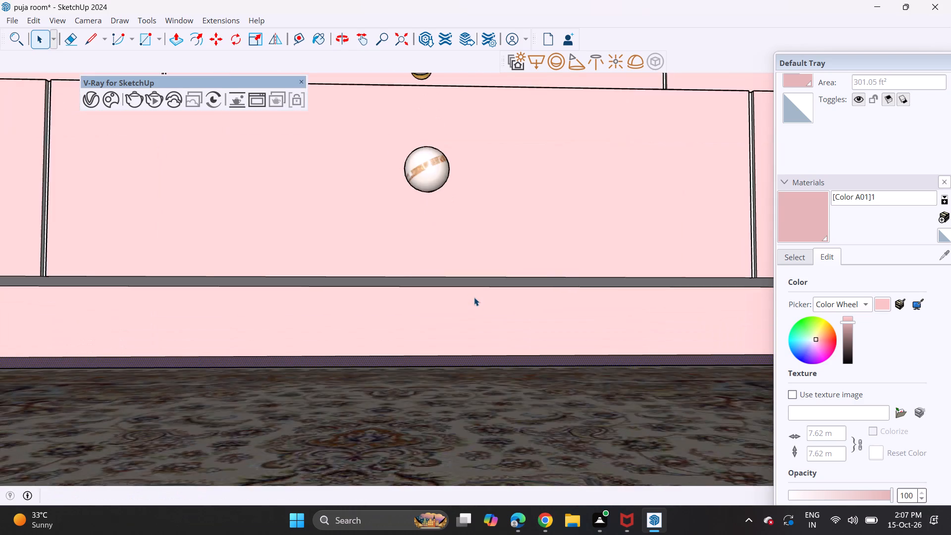
left_click(475, 287)
key("m")
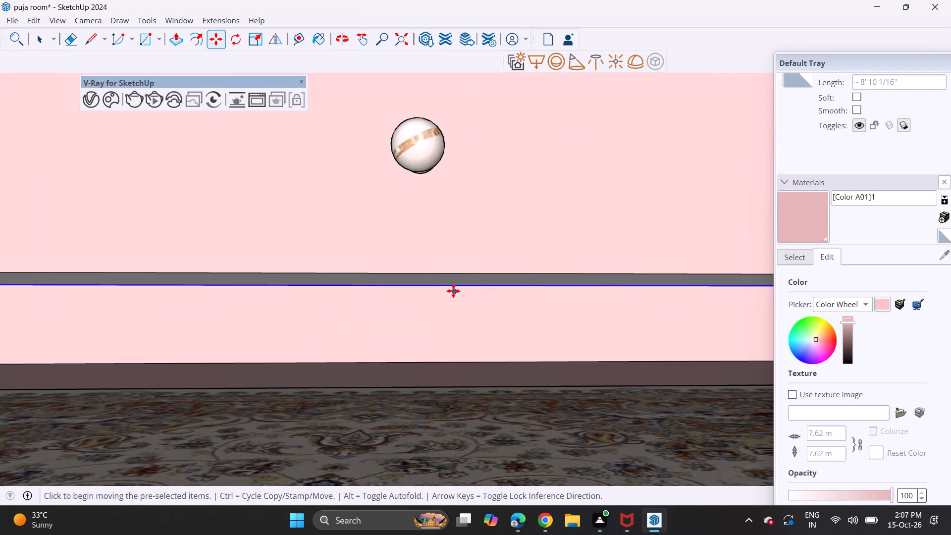
left_click(430, 285)
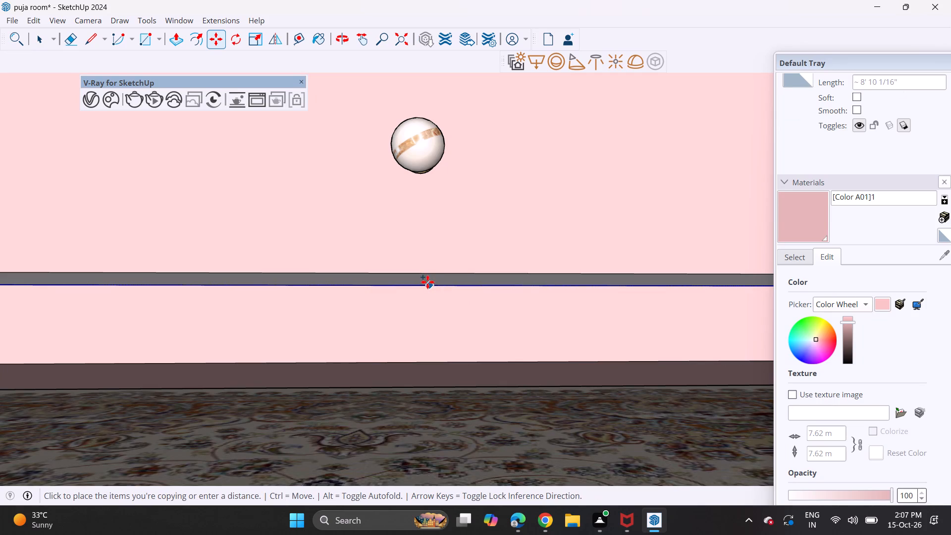
middle_click_drag(426, 278, 432, 271)
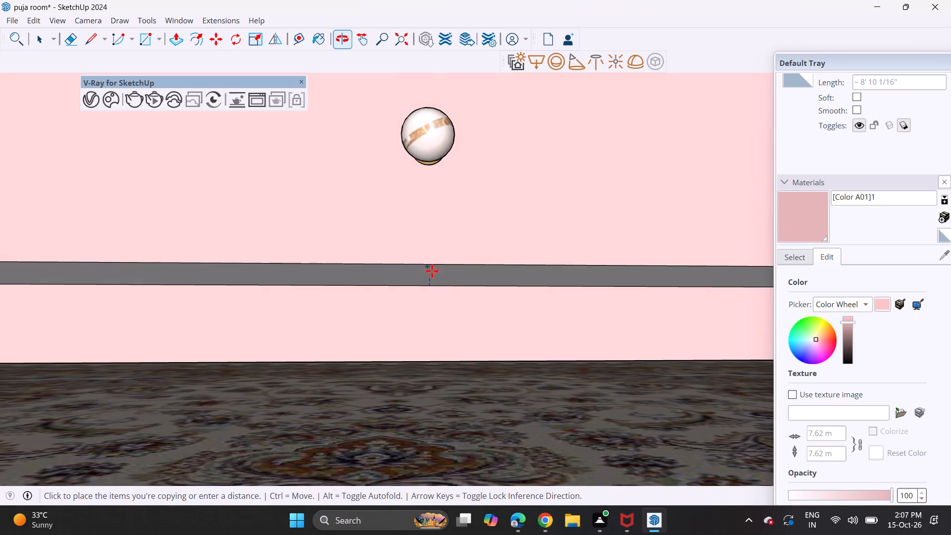
scroll(432, 271, "up", 9)
left_click(432, 281)
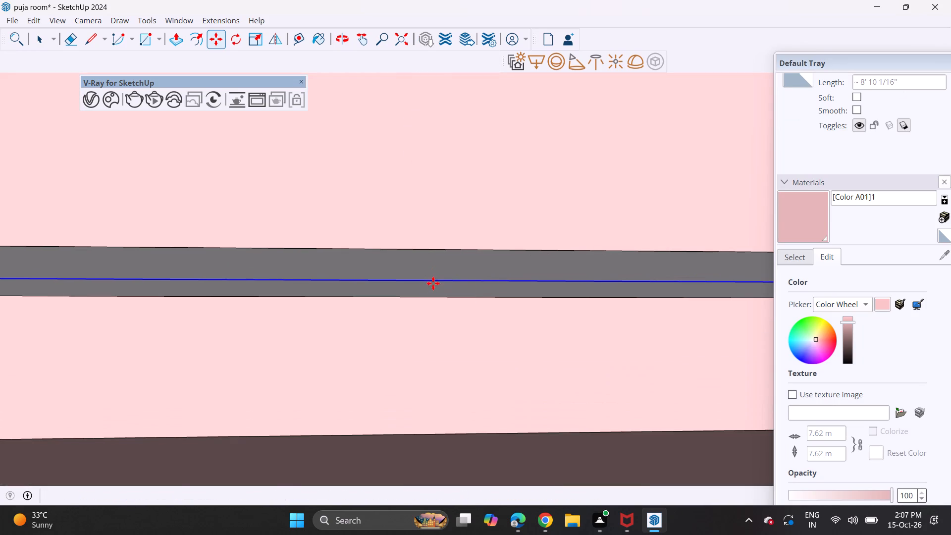
Group the narrow strip face under the lower drawers and convert the group to a V-Ray mesh light.
key("space")
left_click(437, 289)
right_click(437, 289)
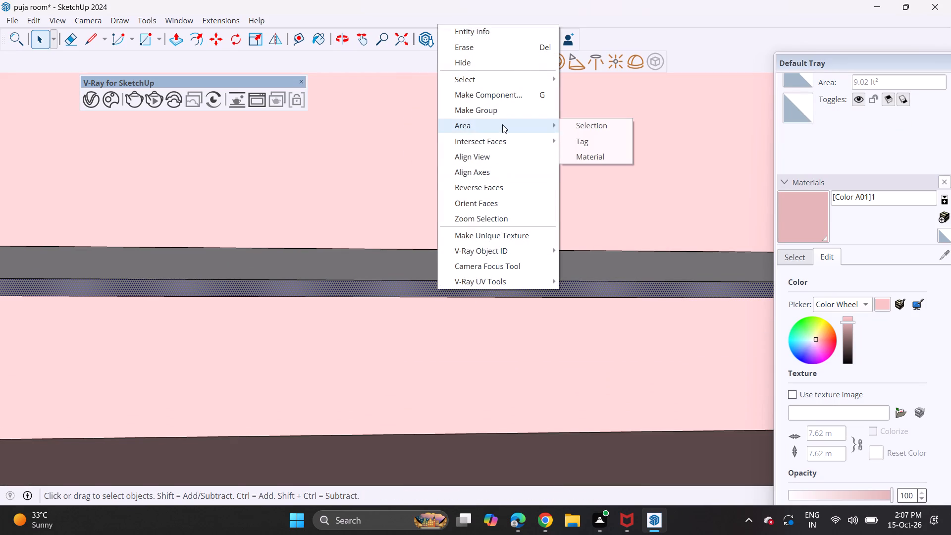
left_click(502, 113)
left_click(656, 61)
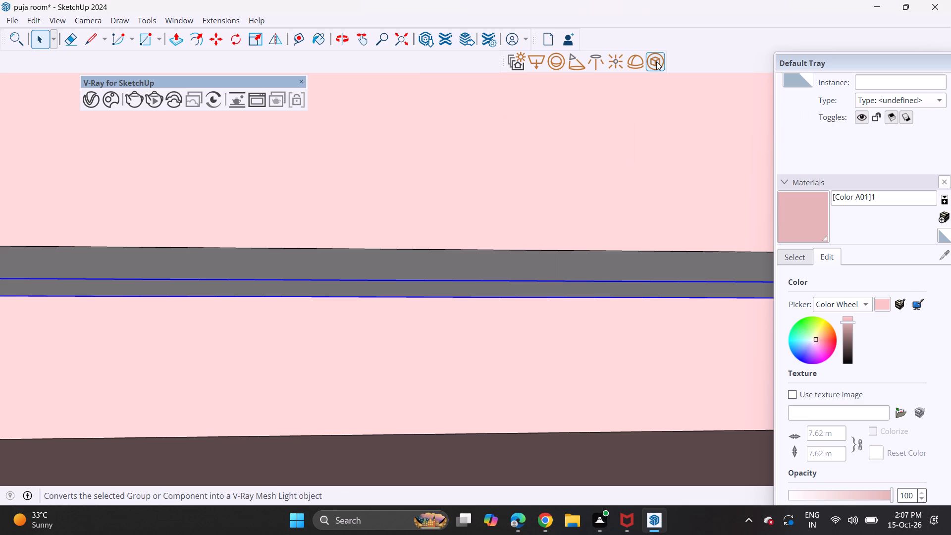
Group the inner circular face of the ceiling downlight near the slatted wall and convert the group to a V-Ray mesh light.
scroll(491, 209, "down", 2)
middle_click_drag(492, 213, 493, 292)
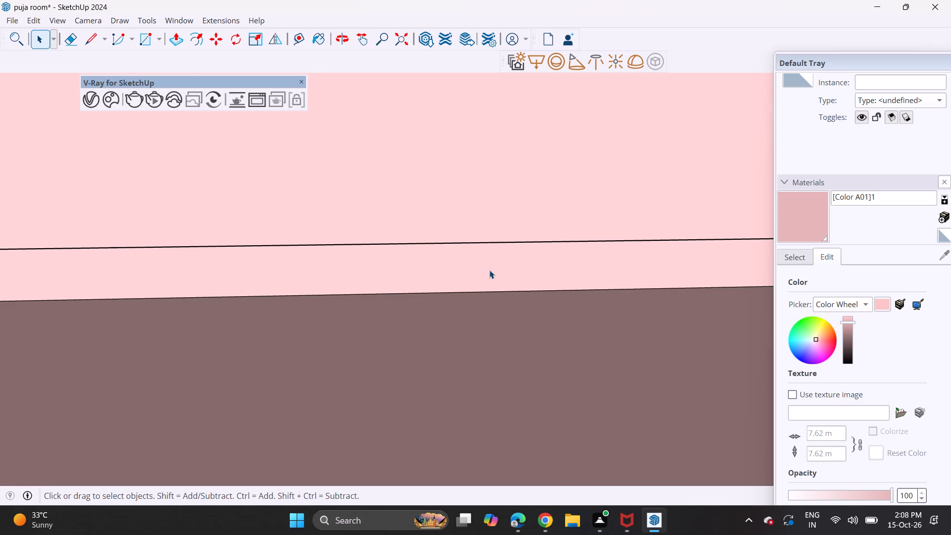
scroll(489, 270, "down", 19)
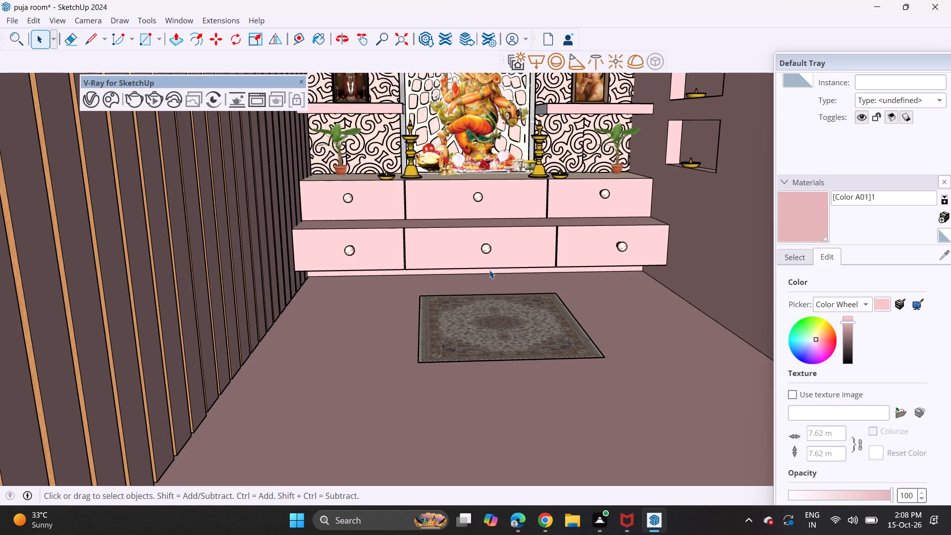
scroll(489, 270, "down", 3)
middle_click_drag(489, 267, 433, 322)
middle_click_drag(432, 316, 432, 285)
middle_click_drag(433, 269, 444, 322)
middle_click_drag(445, 323, 443, 301)
middle_click(443, 301)
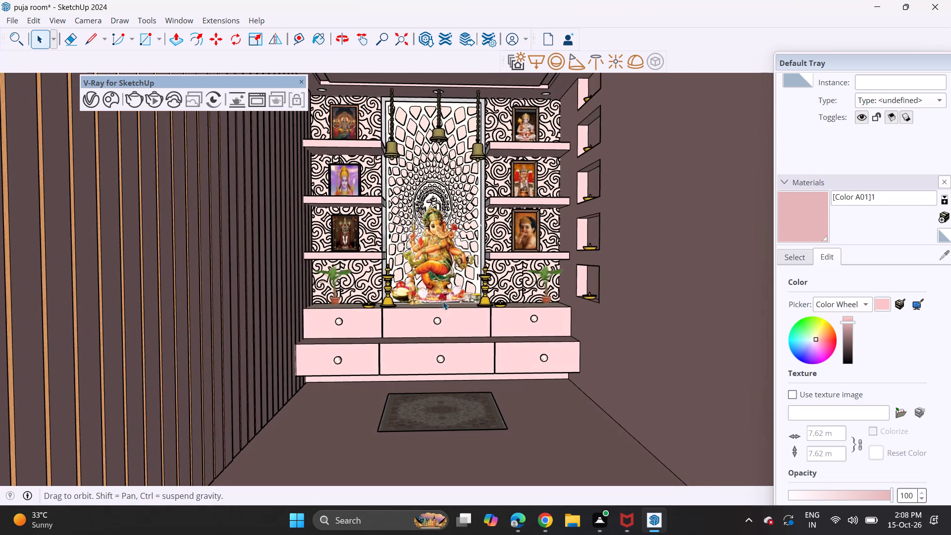
scroll(489, 171, "up", 4)
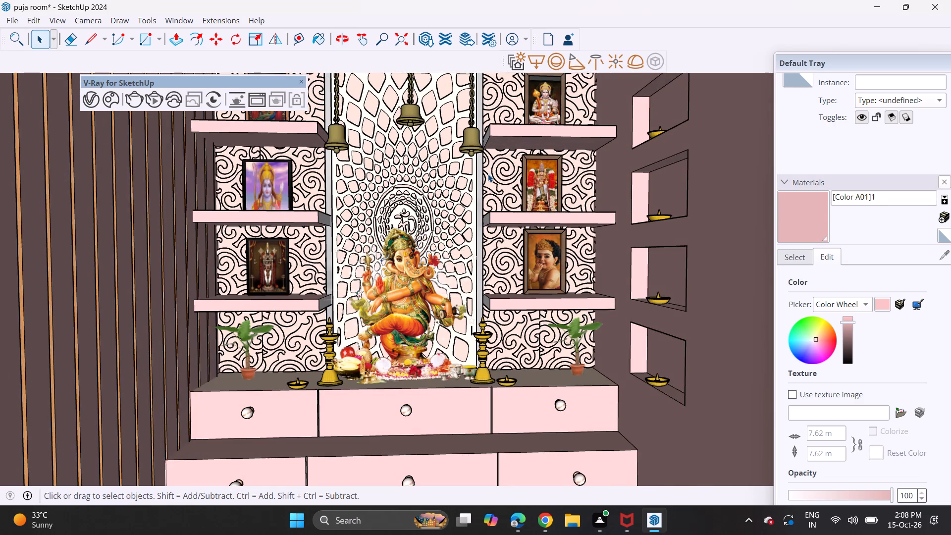
middle_click_drag(408, 131, 435, 300, "shift")
middle_click_drag(419, 283, 418, 211)
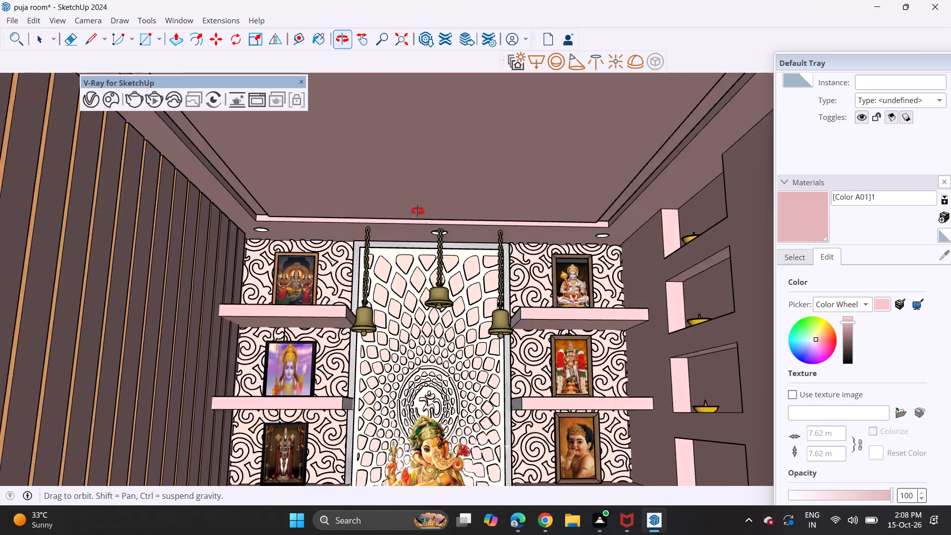
middle_click_drag(418, 211, 418, 162)
scroll(260, 237, "up", 19)
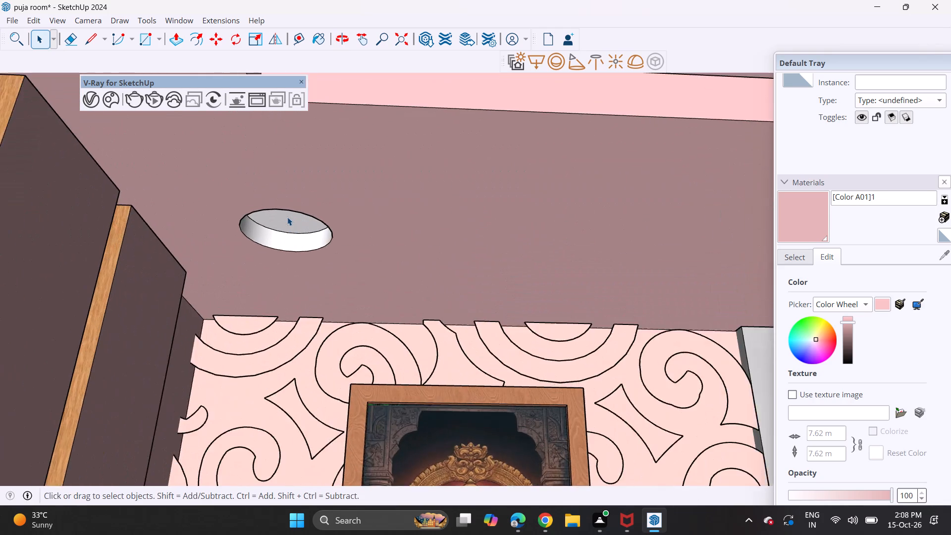
scroll(287, 217, "up", 4)
double_click(285, 223)
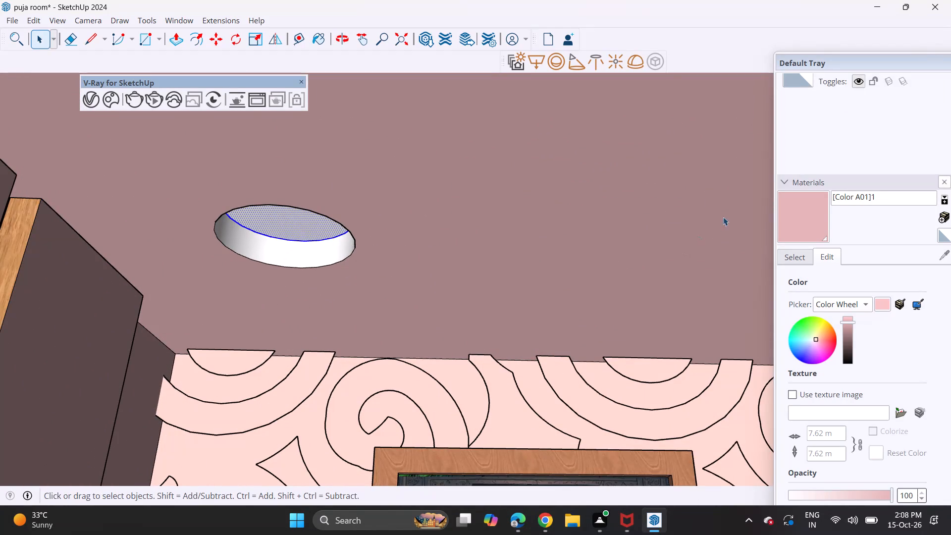
right_click(310, 224)
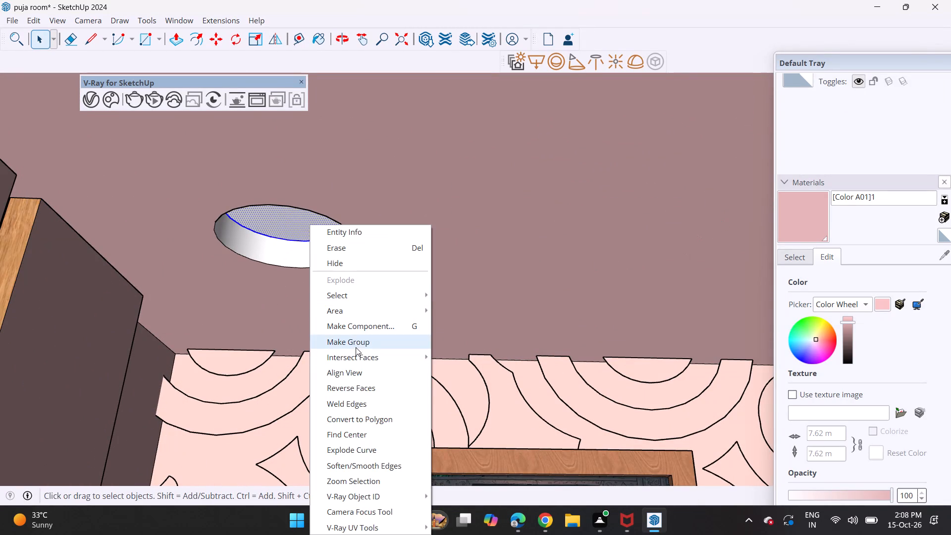
left_click(356, 347)
left_click(656, 66)
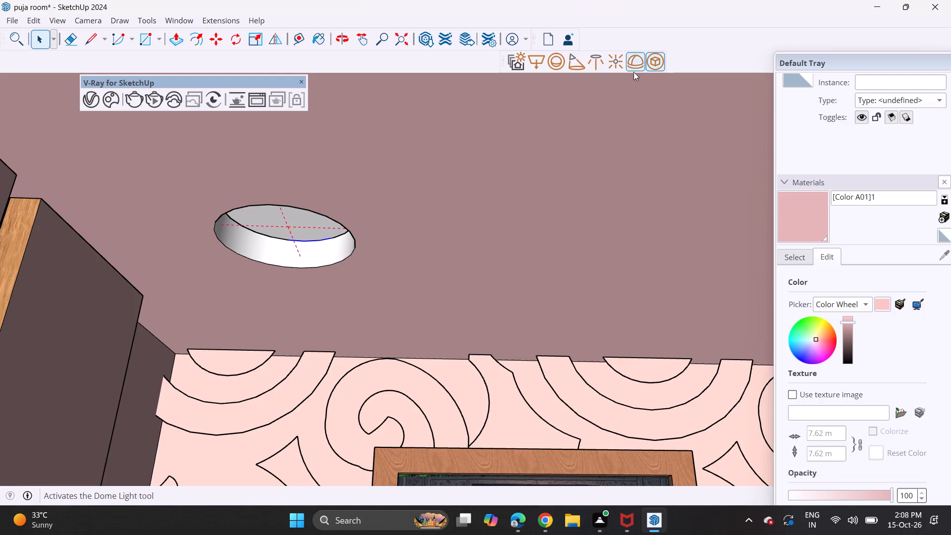
Group the inner circular face of the middle ceiling downlight behind the bell chain and convert the group to a V-Ray mesh light.
scroll(327, 270, "down", 3)
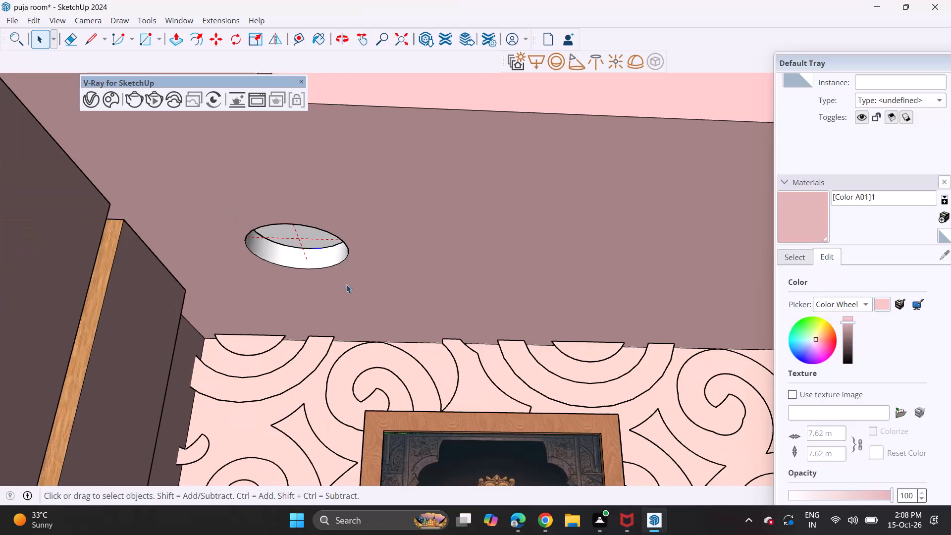
middle_click_drag(452, 290, 0, 284, "shift")
scroll(0, 285, "up", 1)
middle_click_drag(480, 297, 0, 293)
middle_click_drag(510, 310, 361, 299)
left_click(452, 250)
right_click(452, 250)
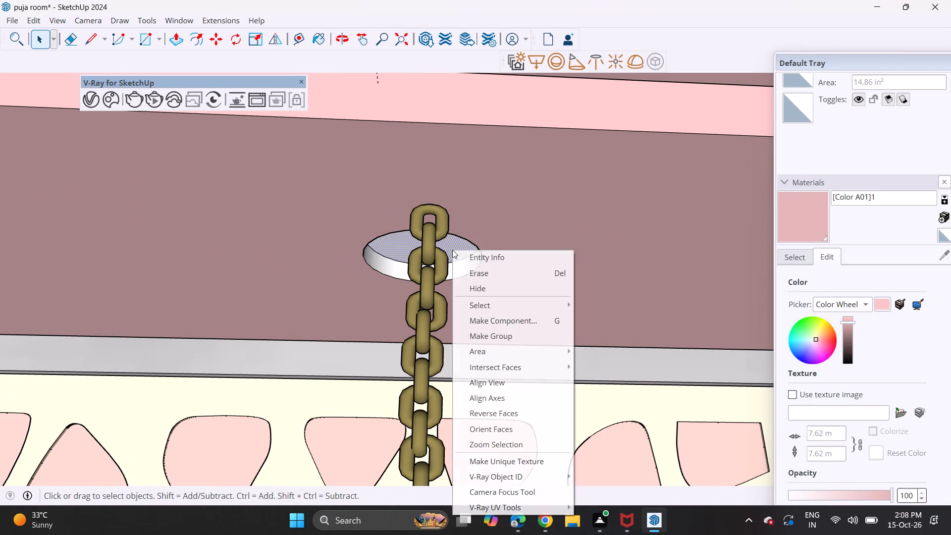
left_click(498, 336)
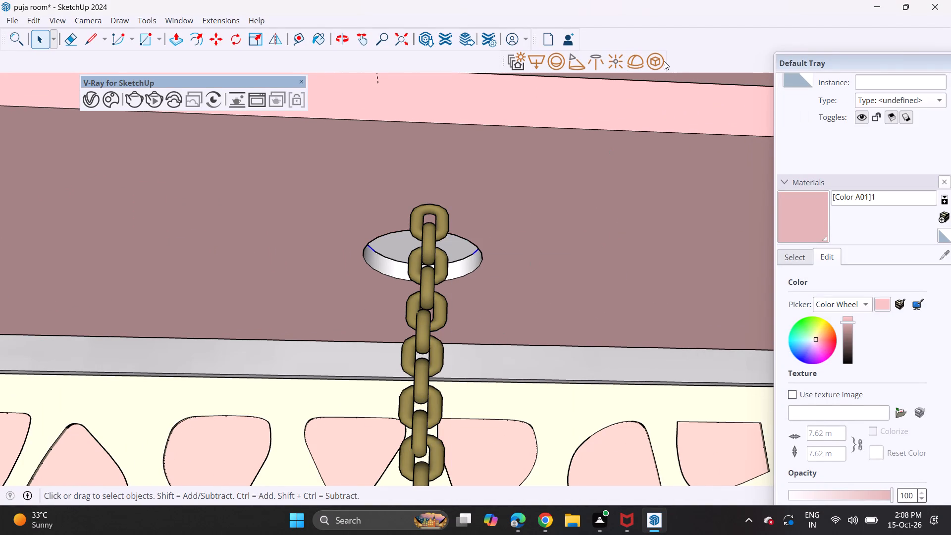
left_click(662, 61)
Group the inner circular face of the ceiling downlight above the Hanuman picture and convert the group to a V-Ray mesh light.
middle_click_drag(675, 264, 133, 230)
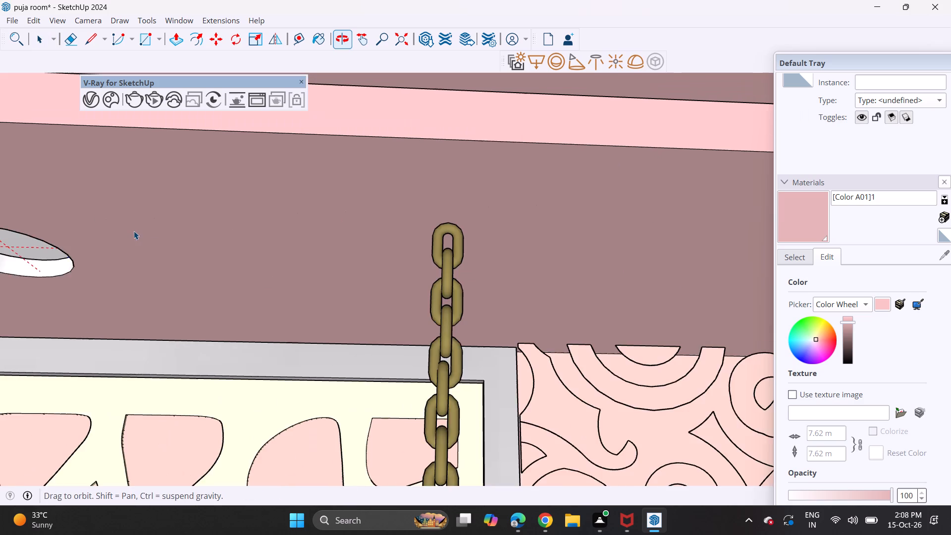
middle_click_drag(641, 274, 61, 302, "shift")
left_click(438, 258)
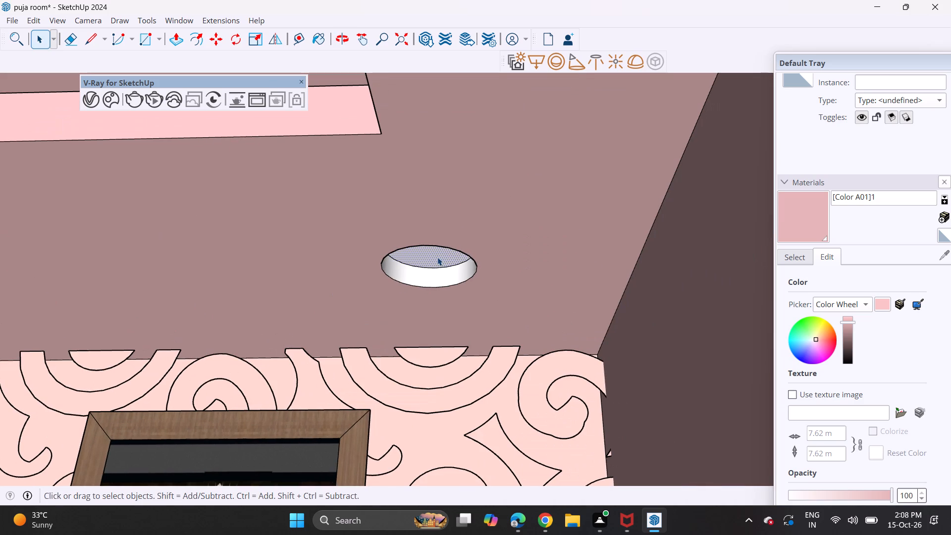
right_click(437, 257)
left_click(497, 344)
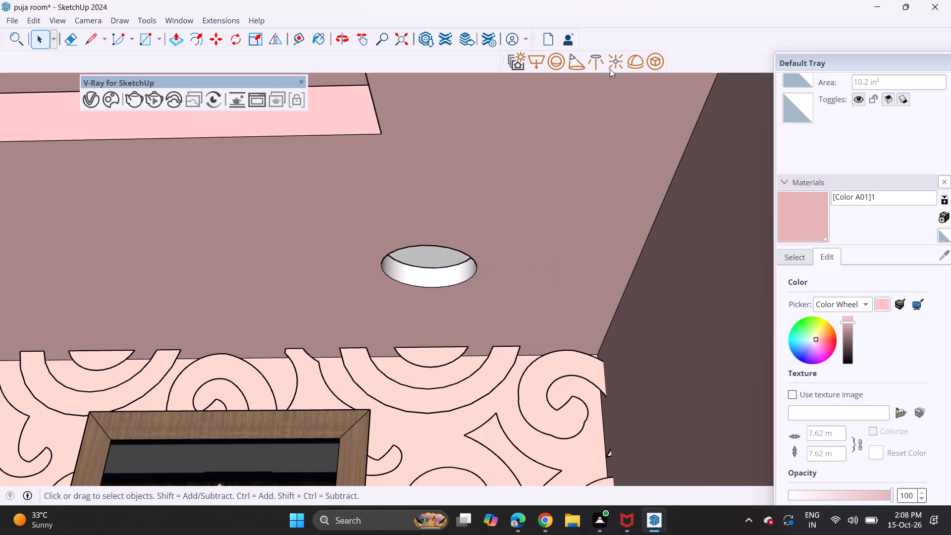
left_click(651, 55)
Push/Pull the front end face of the room's walls and floor outward to lengthen the room.
scroll(518, 262, "down", 4)
middle_click_drag(431, 366, 611, 330, "shift")
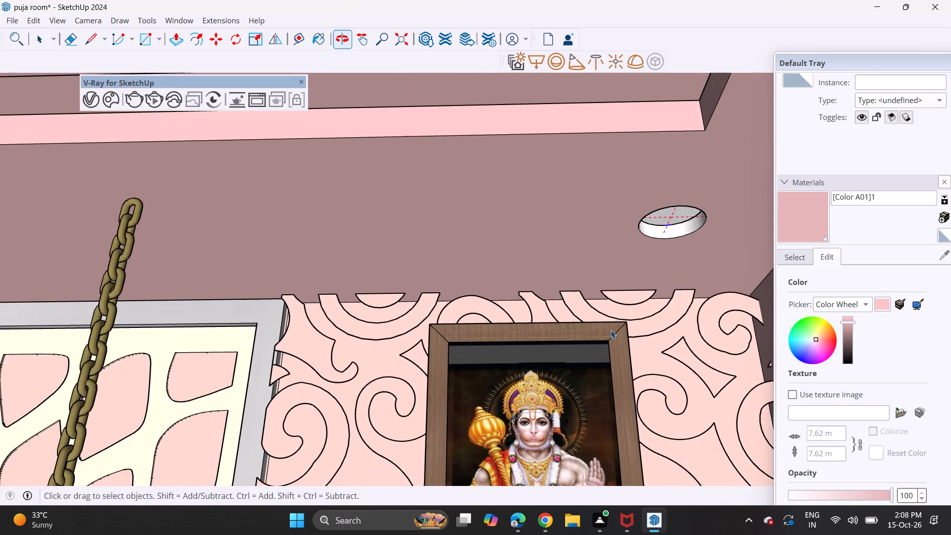
scroll(611, 330, "down", 20)
scroll(611, 330, "down", 5)
middle_click_drag(593, 354, 582, 396)
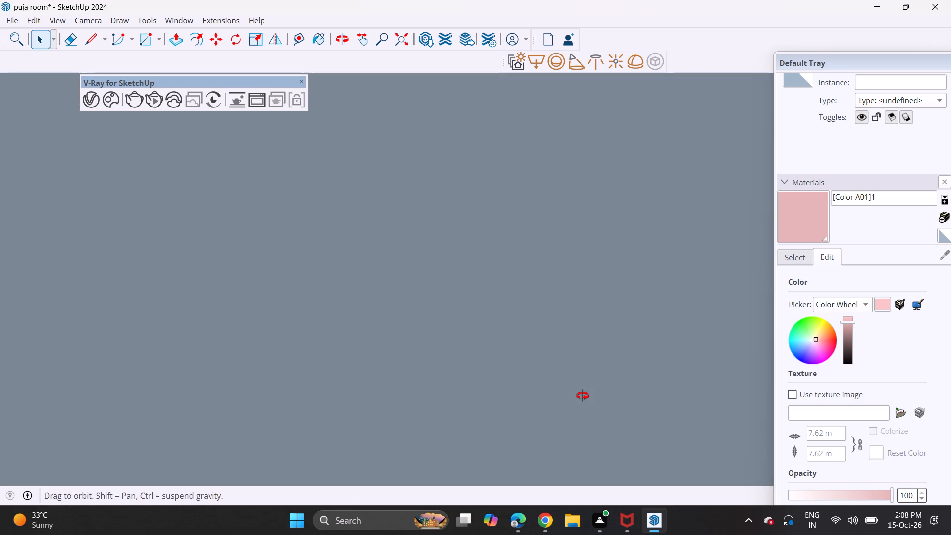
middle_click_drag(582, 396, 577, 430)
scroll(575, 388, "down", 14)
middle_click_drag(570, 360, 562, 417)
scroll(565, 376, "down", 4)
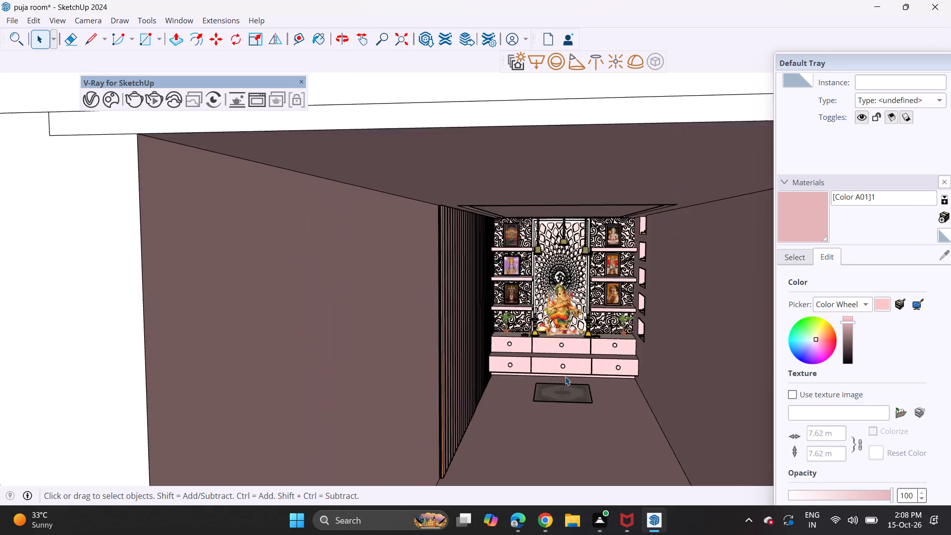
scroll(565, 376, "down", 5)
middle_click_drag(558, 369, 530, 274, "shift")
scroll(530, 270, "down", 7)
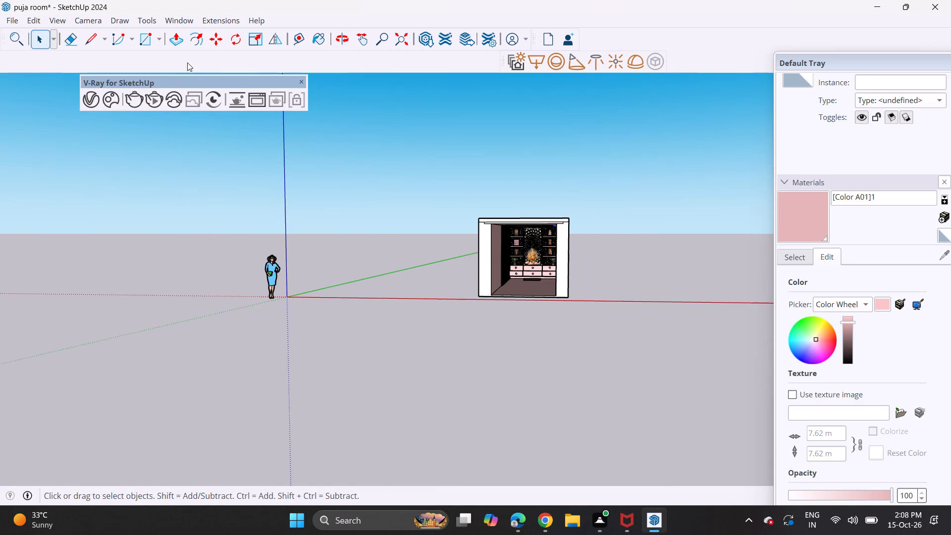
left_click(181, 33)
left_click(480, 283)
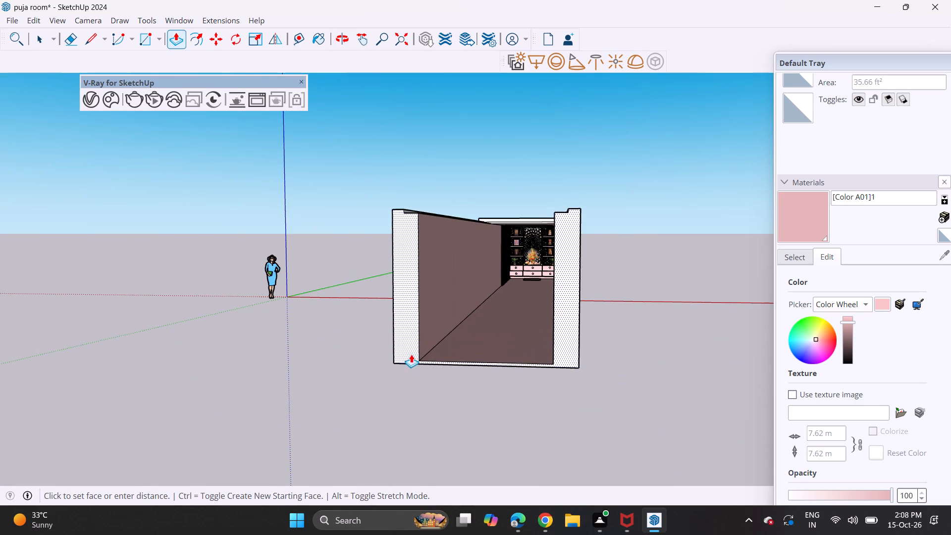
left_click(472, 322)
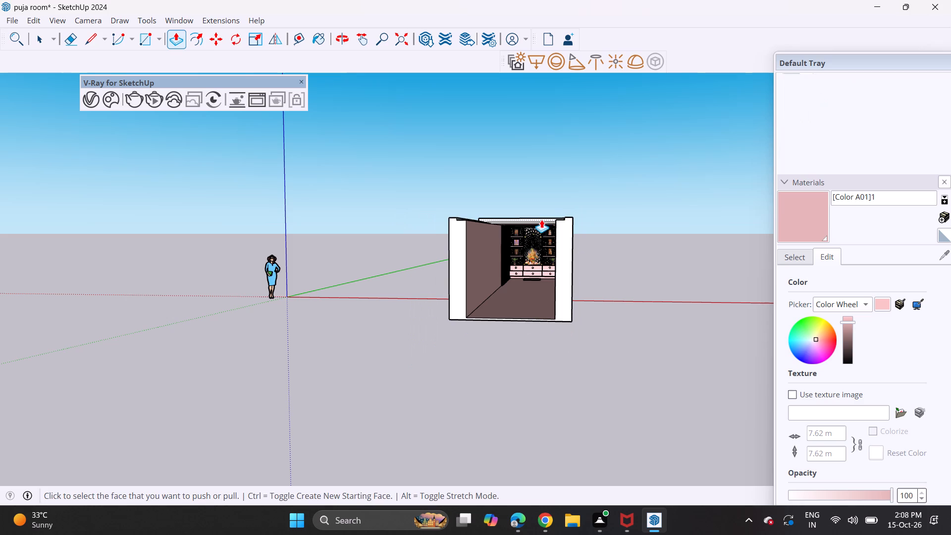
Extend the front faces of the ceiling strip and roof edge by the same distance, flush with the lengthened walls.
scroll(541, 224, "up", 5)
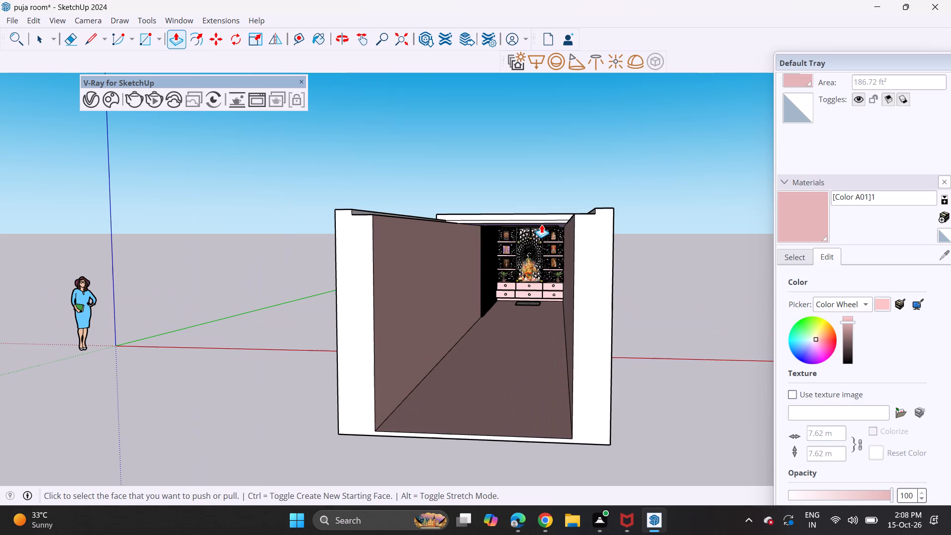
double_click(542, 222)
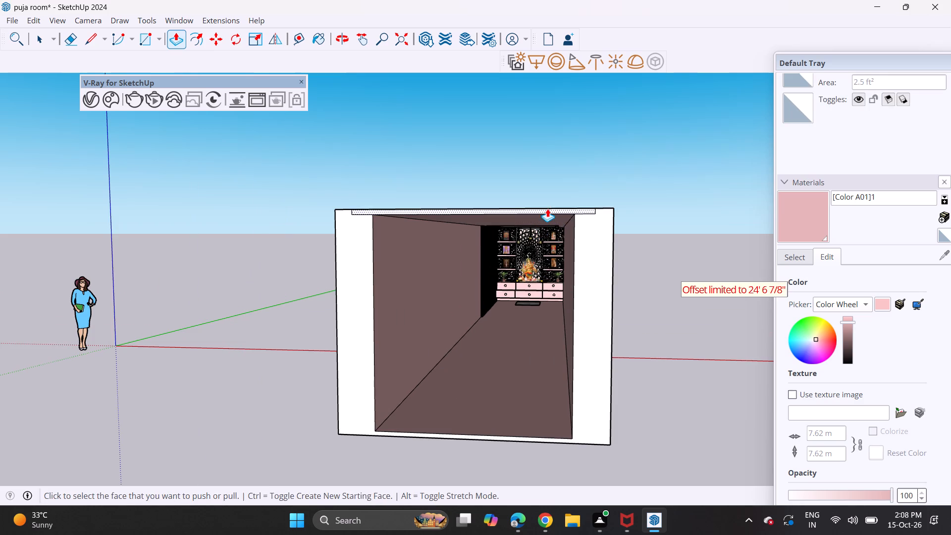
middle_click_drag(551, 216, 558, 247)
double_click(551, 197)
middle_click_drag(545, 267, 561, 230)
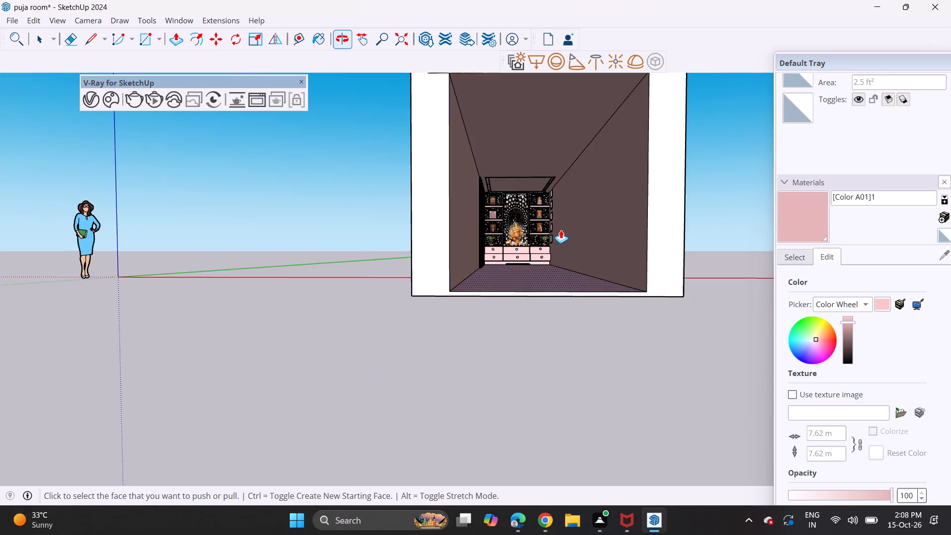
scroll(554, 232, "down", 3)
middle_click_drag(554, 234, 534, 234)
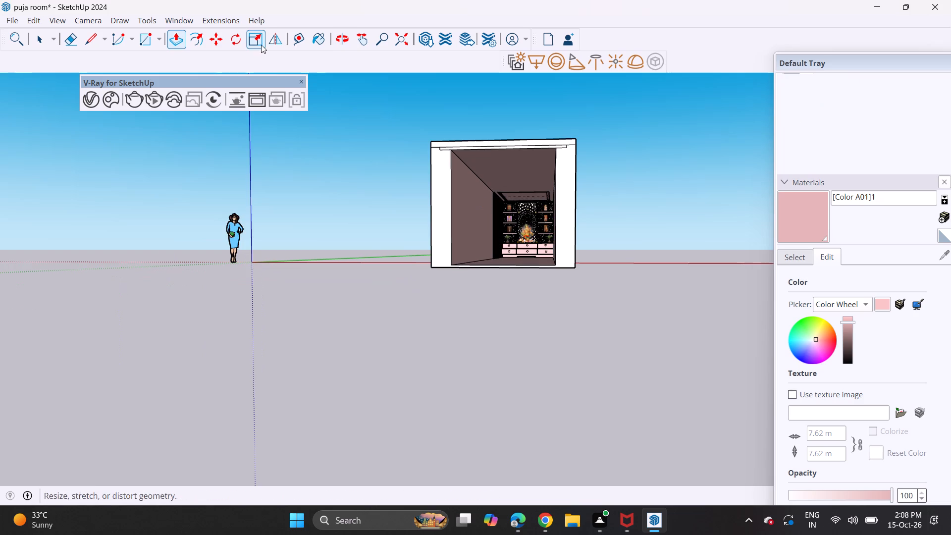
Draw a rectangle across the room's open front between opposite inner corners to close it off.
left_click(145, 44)
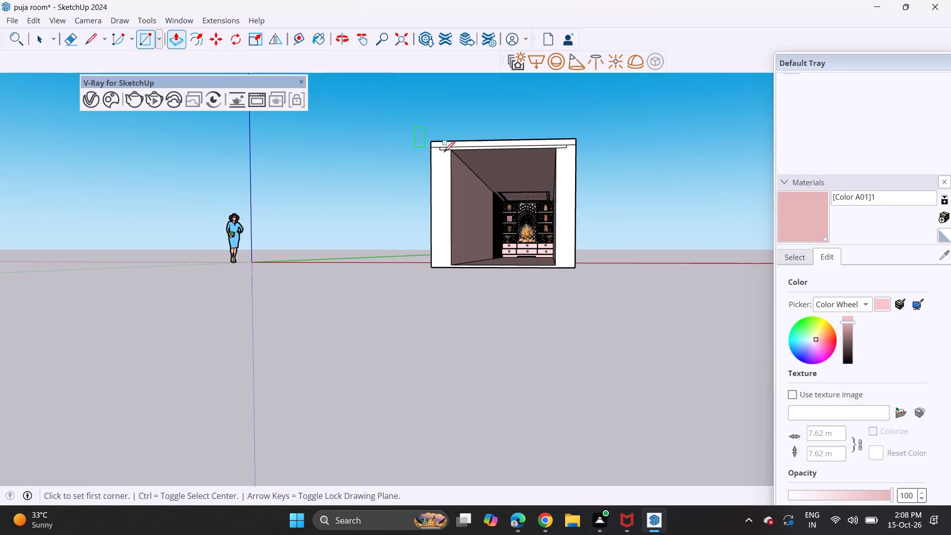
left_click(449, 152)
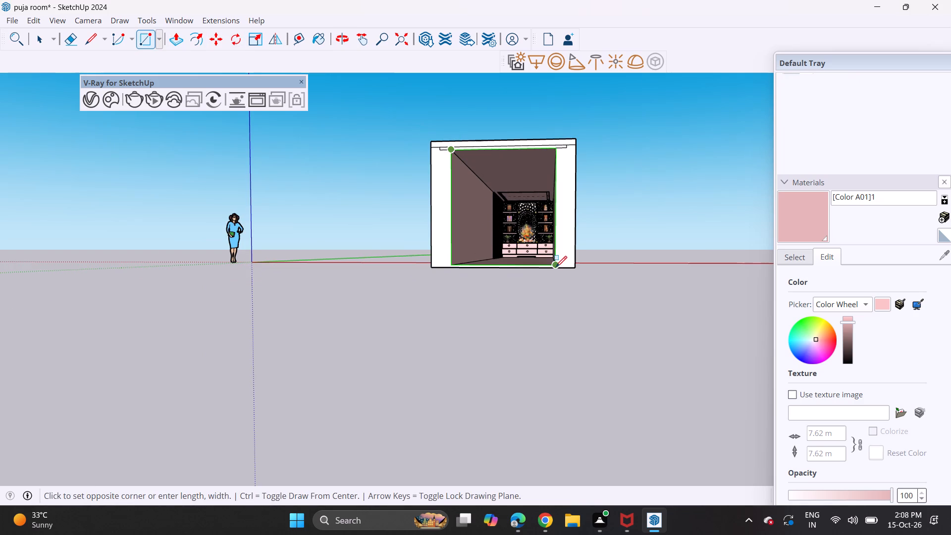
left_click(556, 267)
Frame an interior camera view facing the Ganesha altar wall, with the drawers, rug, slatted wall and wall niches in view.
middle_click_drag(529, 212, 551, 227)
middle_click_drag(530, 208, 542, 227)
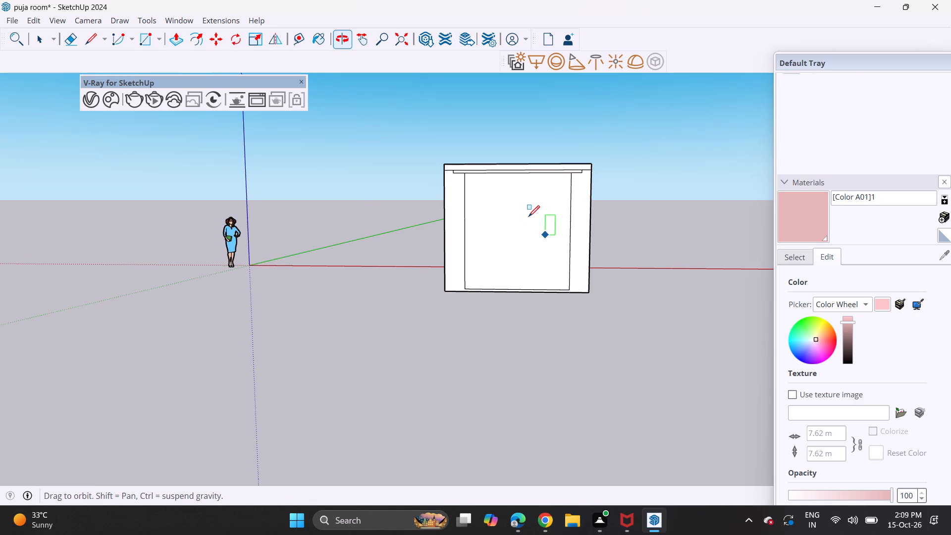
scroll(526, 215, "up", 20)
scroll(526, 215, "up", 5)
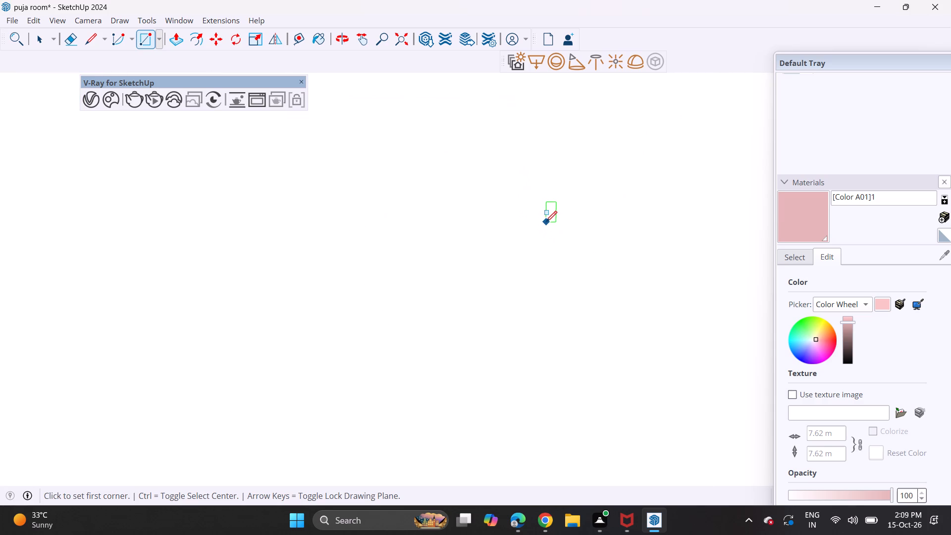
scroll(546, 222, "up", 20)
scroll(546, 222, "up", 7)
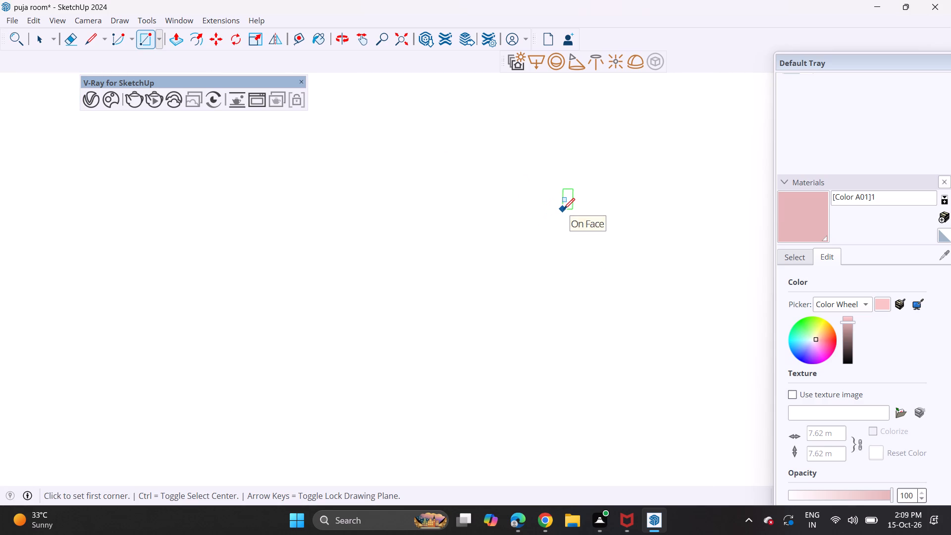
scroll(564, 209, "up", 20)
scroll(564, 209, "up", 6)
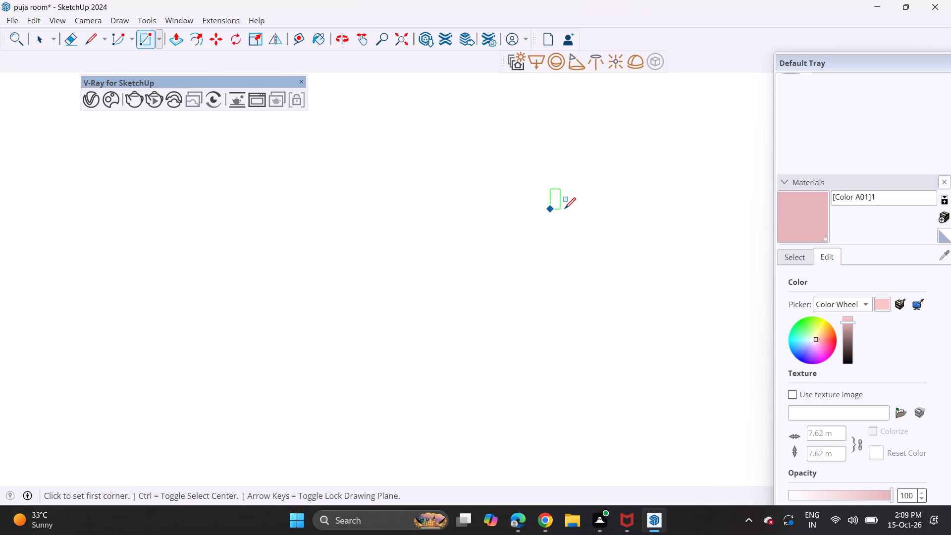
scroll(565, 209, "up", 3)
middle_click_drag(471, 192, 488, 191)
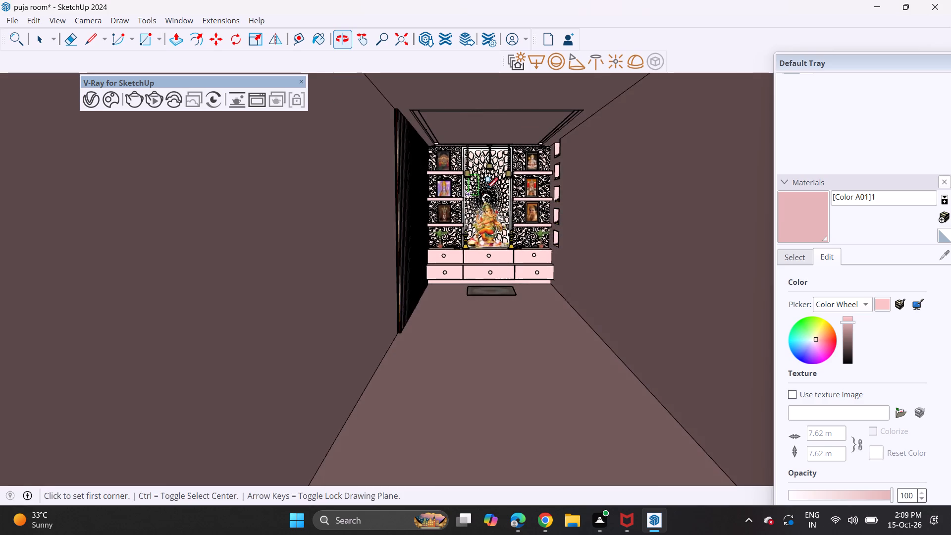
scroll(487, 189, "up", 2)
middle_click_drag(485, 186, 478, 178)
middle_click(477, 178)
scroll(477, 178, "up", 3)
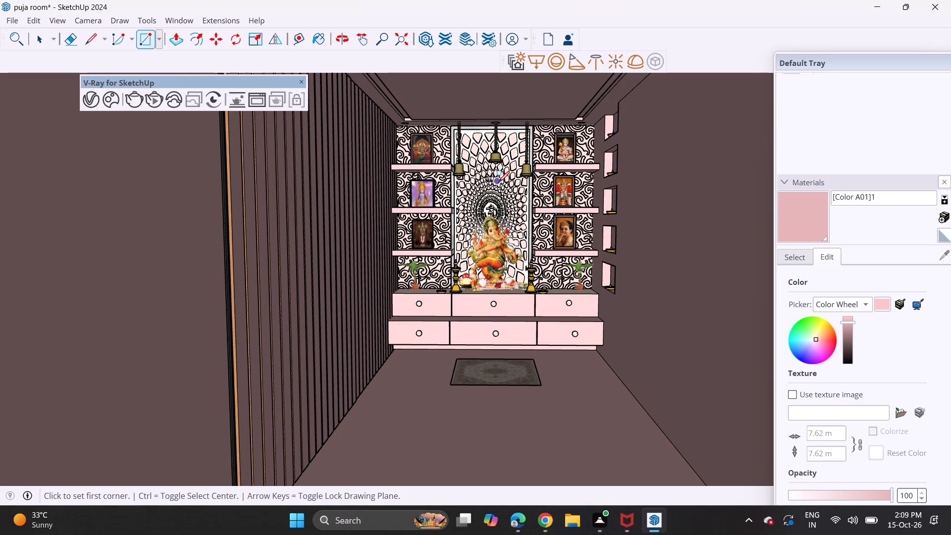
middle_click_drag(498, 182, 482, 173)
middle_click_drag(483, 182, 485, 168)
scroll(483, 182, "up", 2)
middle_click_drag(489, 167, 480, 176, "shift")
middle_click_drag(481, 176, 507, 164)
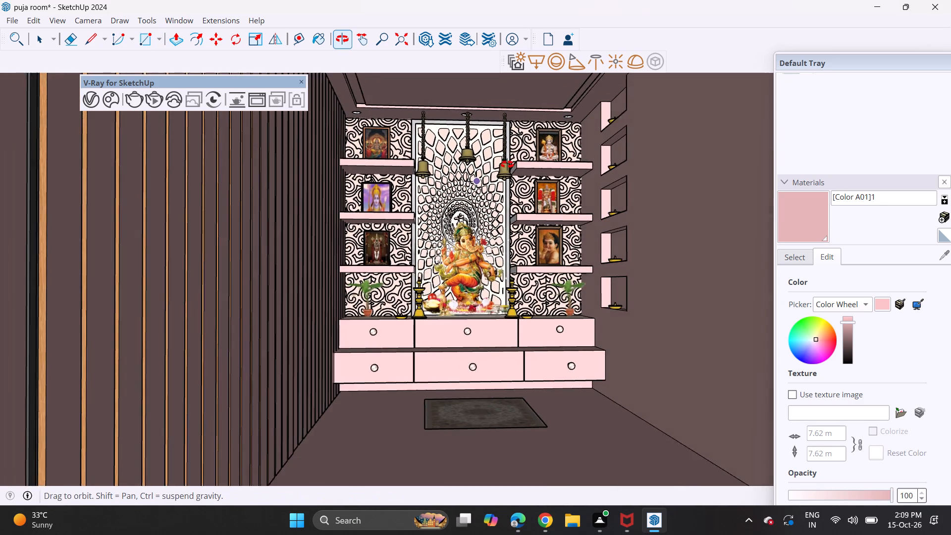
middle_click_drag(507, 164, 487, 170)
middle_click_drag(496, 174, 467, 174, "shift")
middle_click_drag(467, 174, 483, 173)
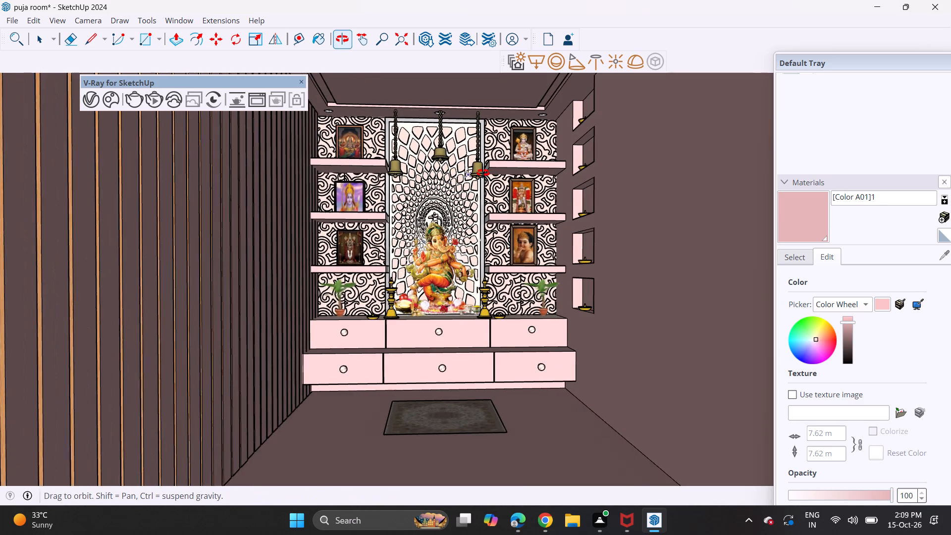
middle_click_drag(483, 173, 479, 173)
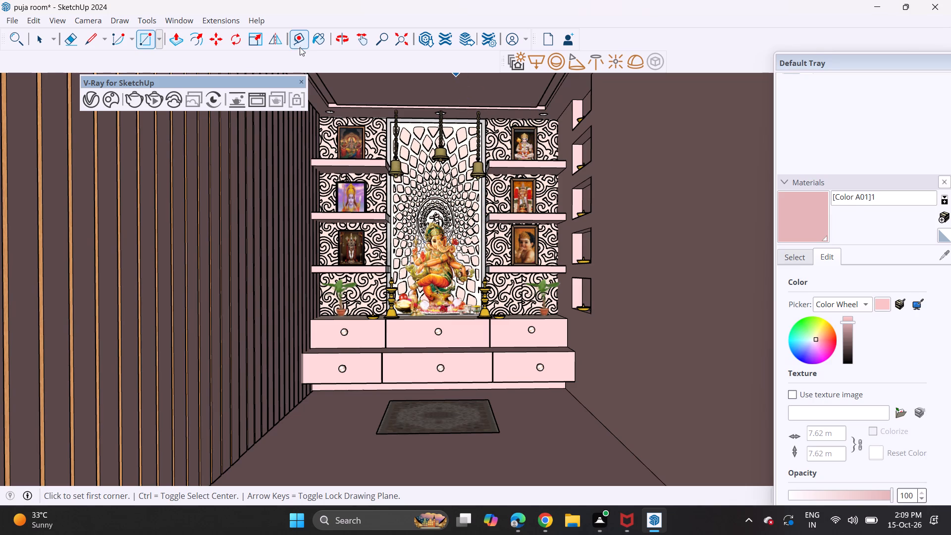
Set the V-Ray camera exposure value to 14 in the render settings.
left_click(92, 95)
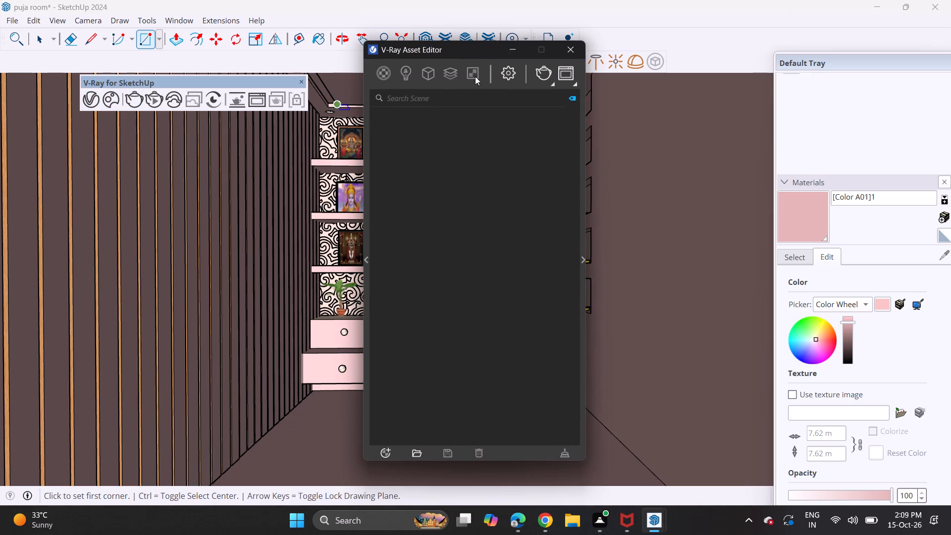
left_click(501, 77)
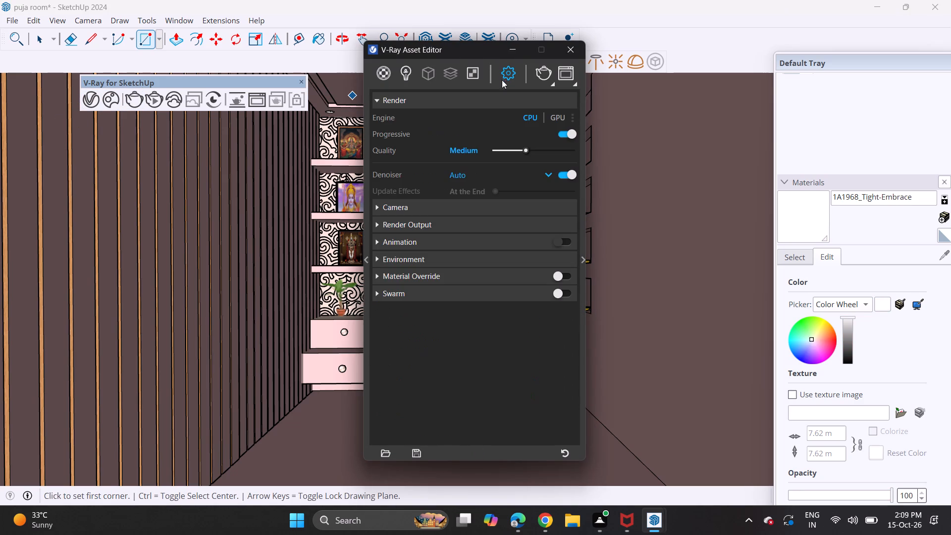
left_click(489, 200)
left_click(475, 285)
key("BackSpace")
key("BackSpace")
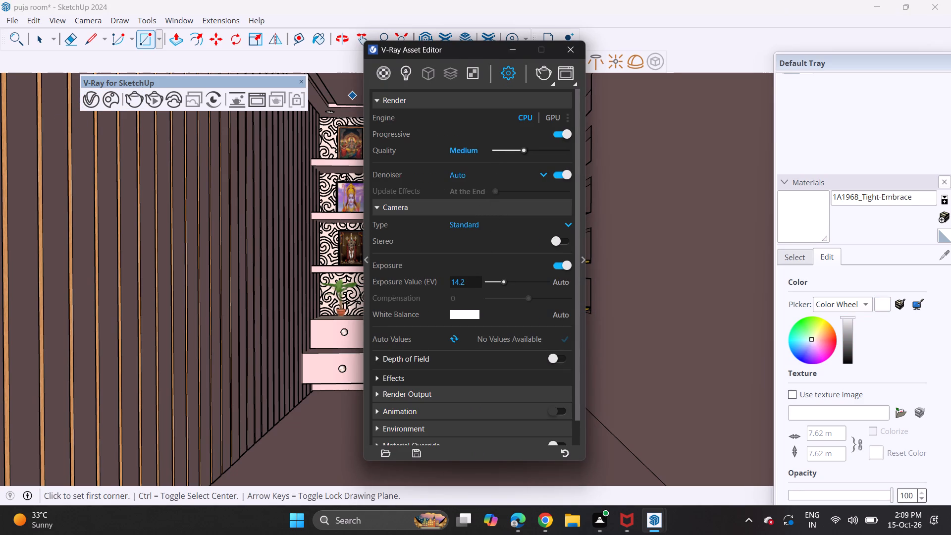
key("BackSpace")
key("BackSpace")
key("Return")
Set the render output aspect ratio to 4:3 - Picture and turn on the safe frame.
scroll(477, 331, "down", 3)
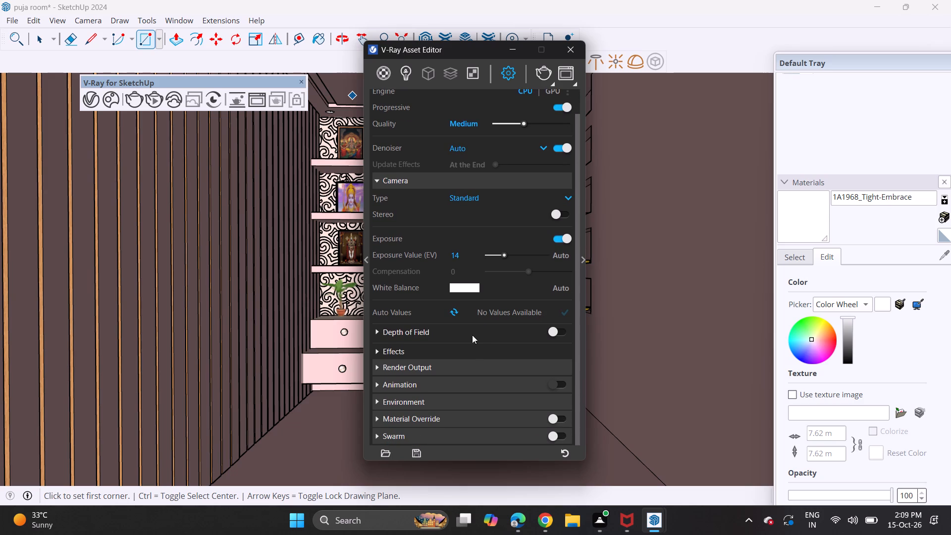
left_click(467, 365)
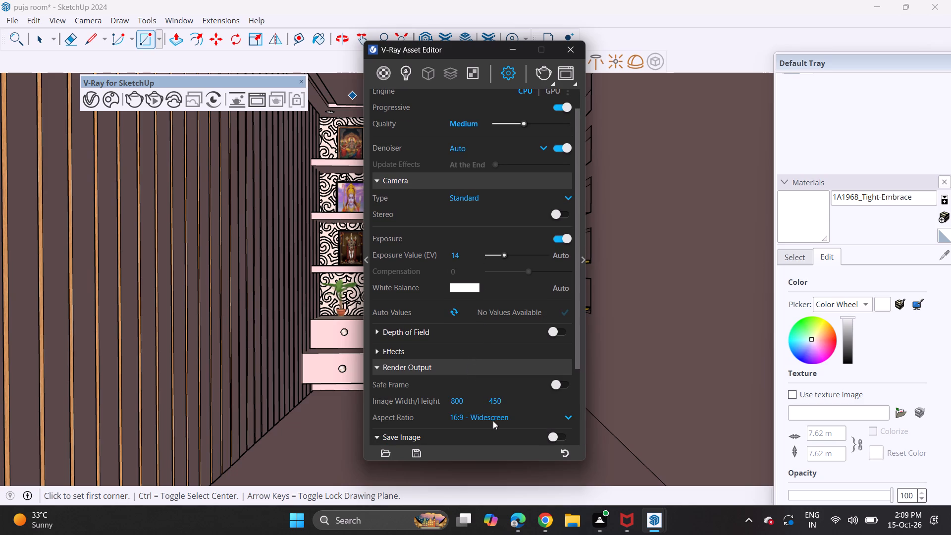
left_click(493, 416)
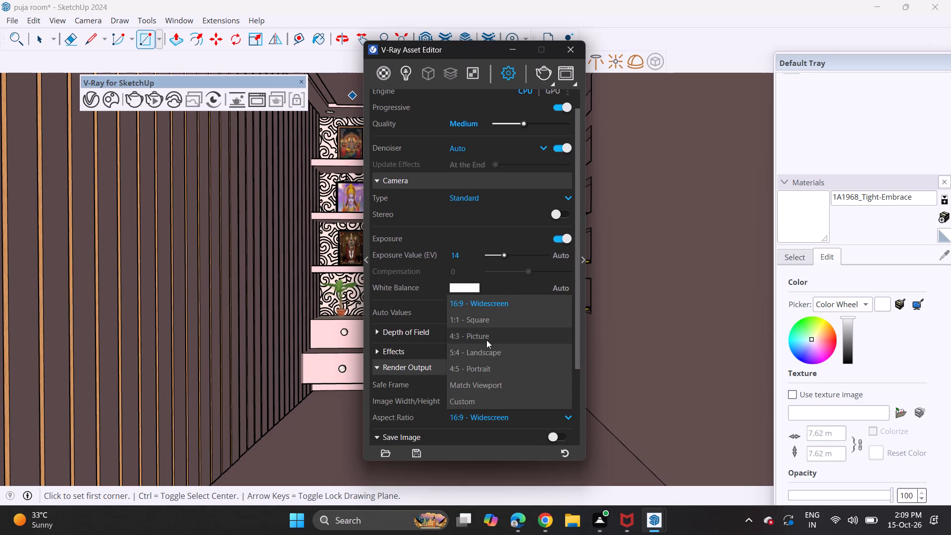
left_click(486, 340)
scroll(479, 399, "down", 2)
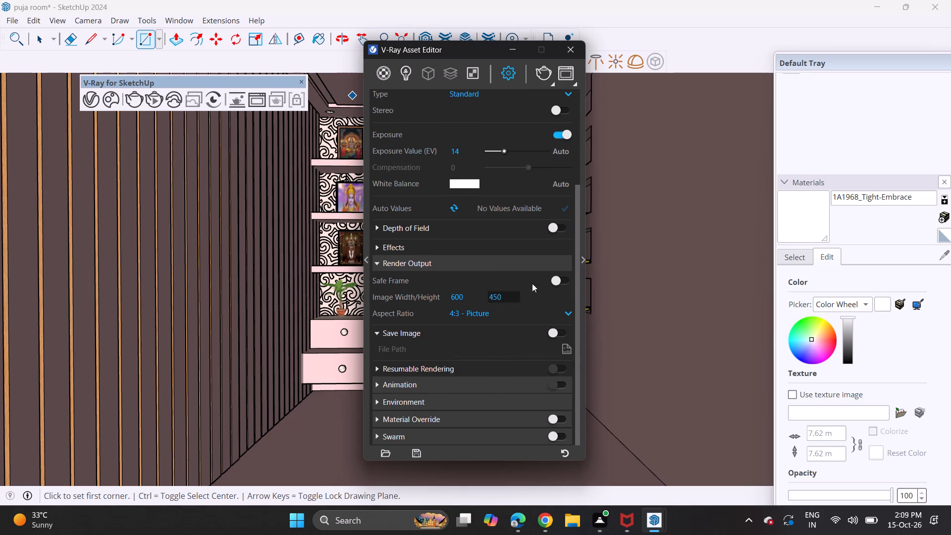
left_click(557, 278)
scroll(484, 366, "down", 3)
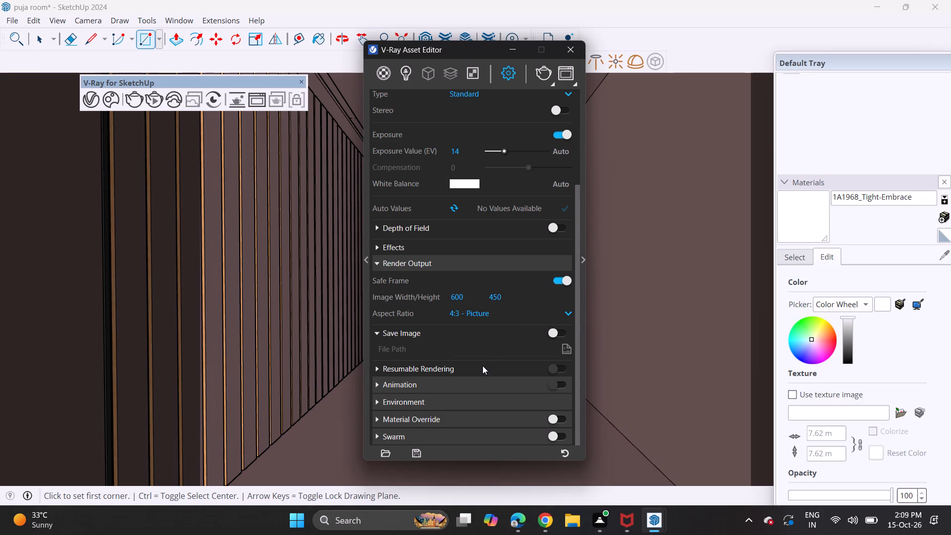
Set the global illumination primary rays to Irradiance map, keeping Light cache for the secondary rays.
left_click(466, 382)
scroll(468, 386, "down", 4)
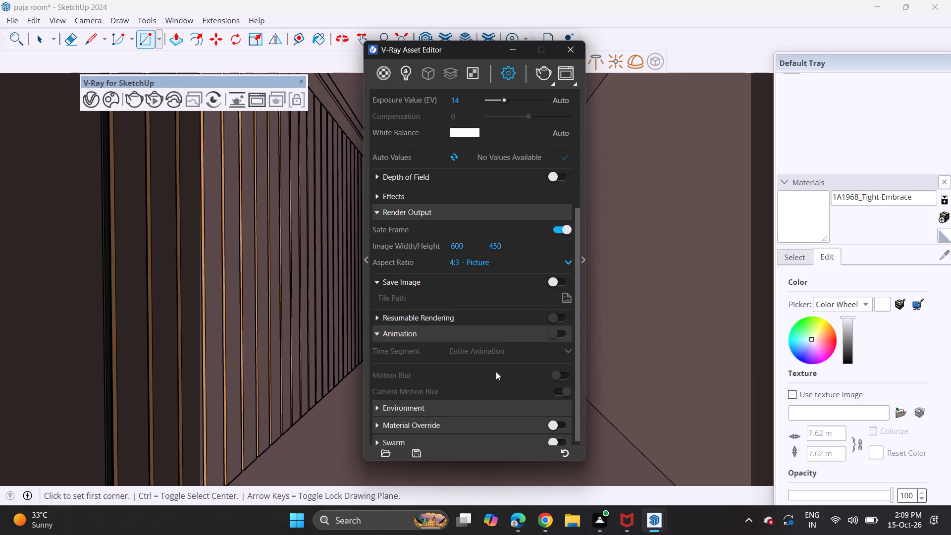
left_click(584, 256)
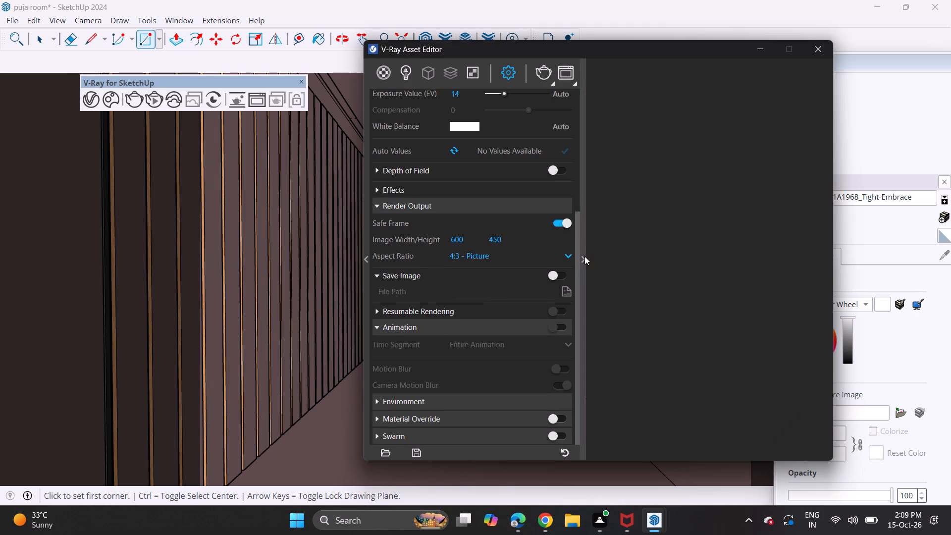
left_click(657, 287)
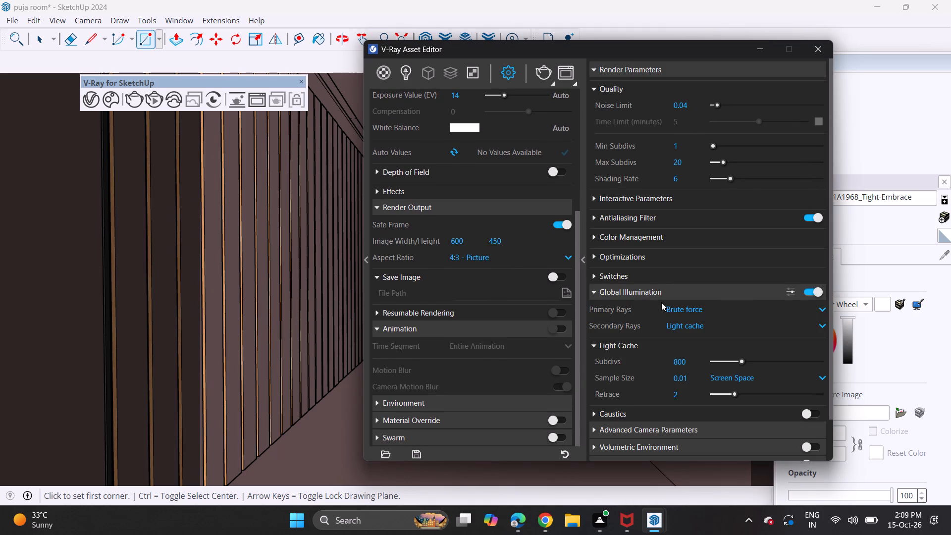
left_click(670, 307)
left_click(683, 332)
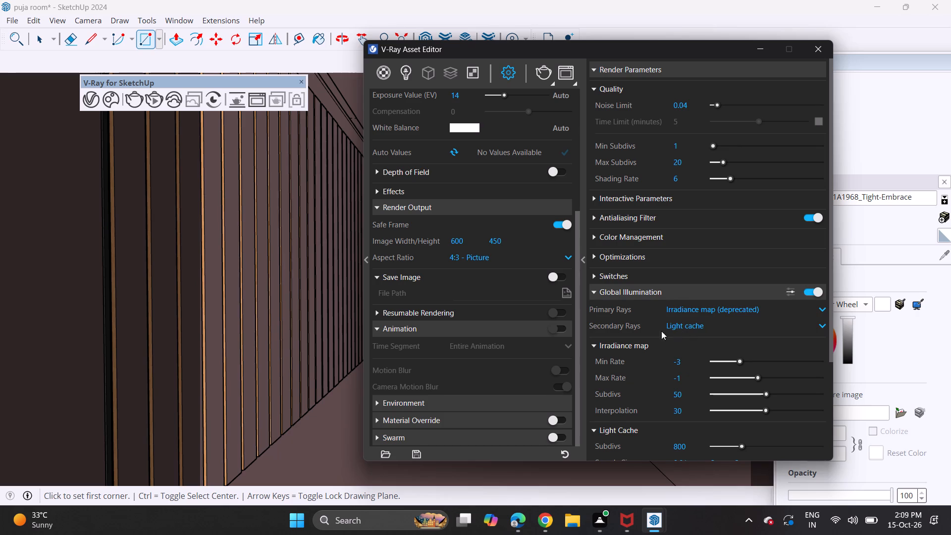
key("space")
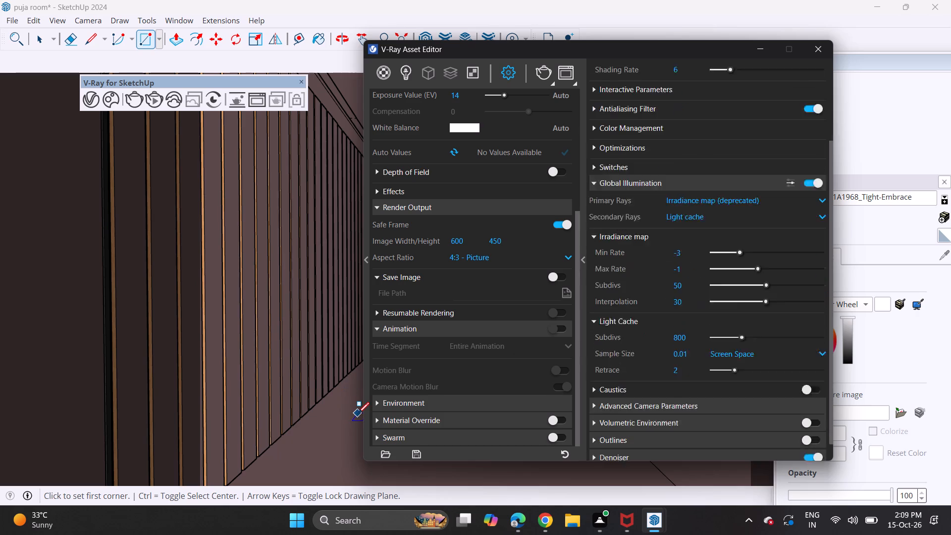
key("space")
key("space")
key("space")
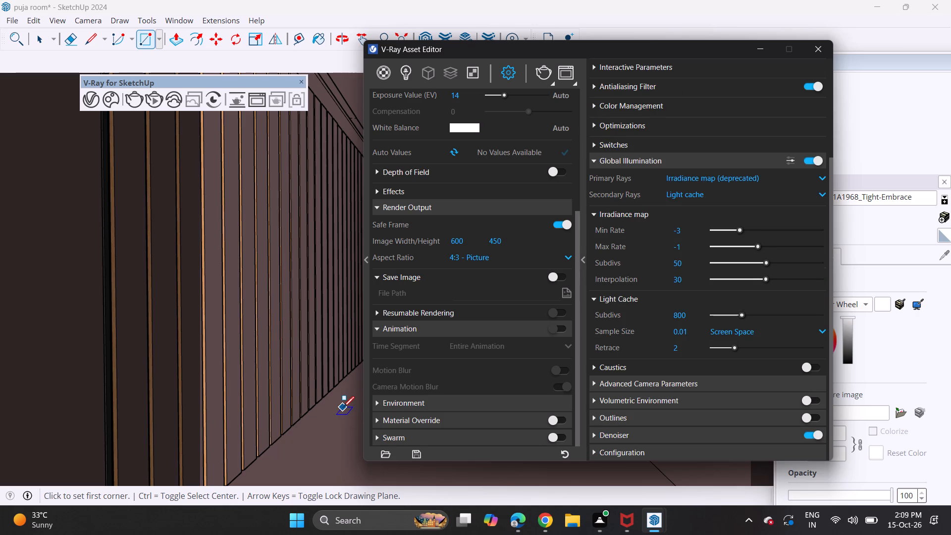
left_click(343, 407)
key("Escape")
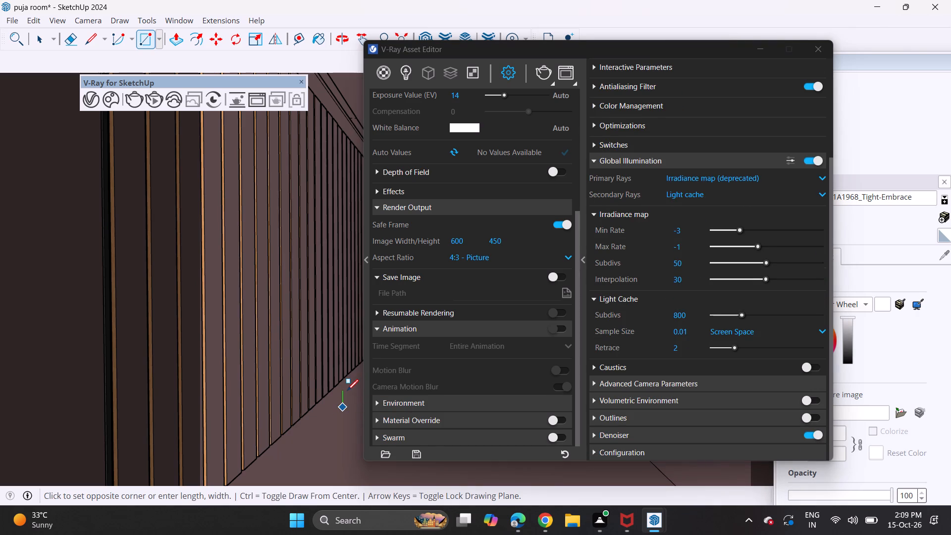
Reframe the interior view closer on the Ganesha altar, keeping the drawers, rug, slatted wall and wall niches in view.
left_click_drag(425, 51, 795, 46)
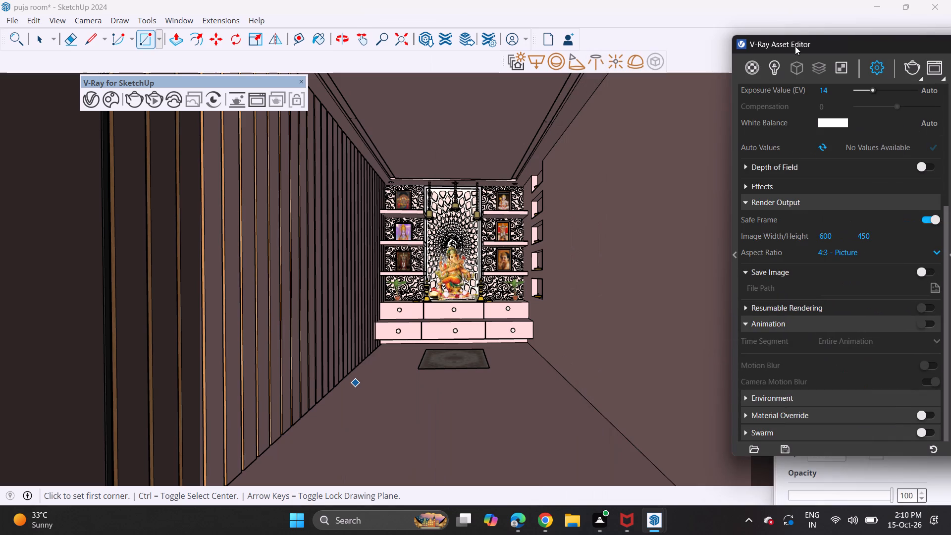
scroll(487, 188, "up", 2)
key("space")
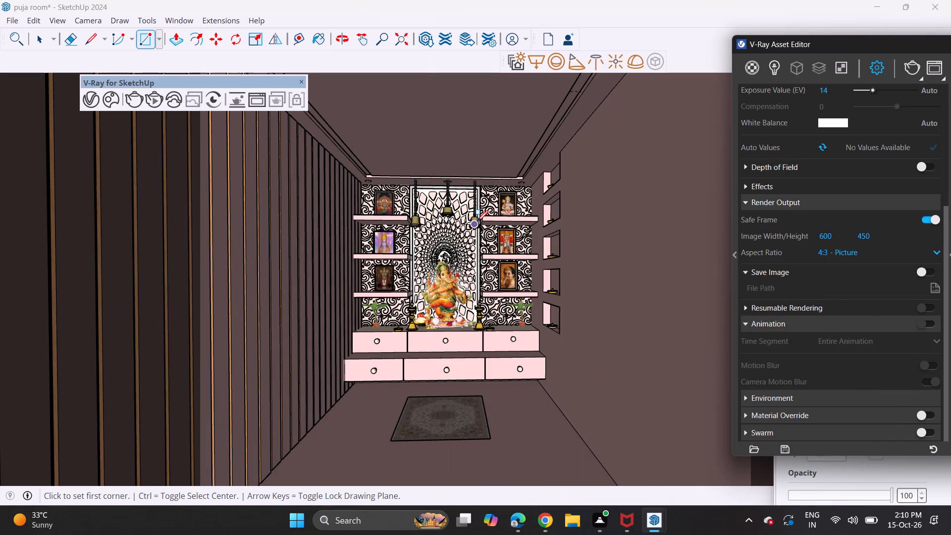
scroll(477, 221, "up", 3)
middle_click_drag(476, 224, 475, 184)
scroll(476, 224, "up", 1)
scroll(475, 190, "down", 3)
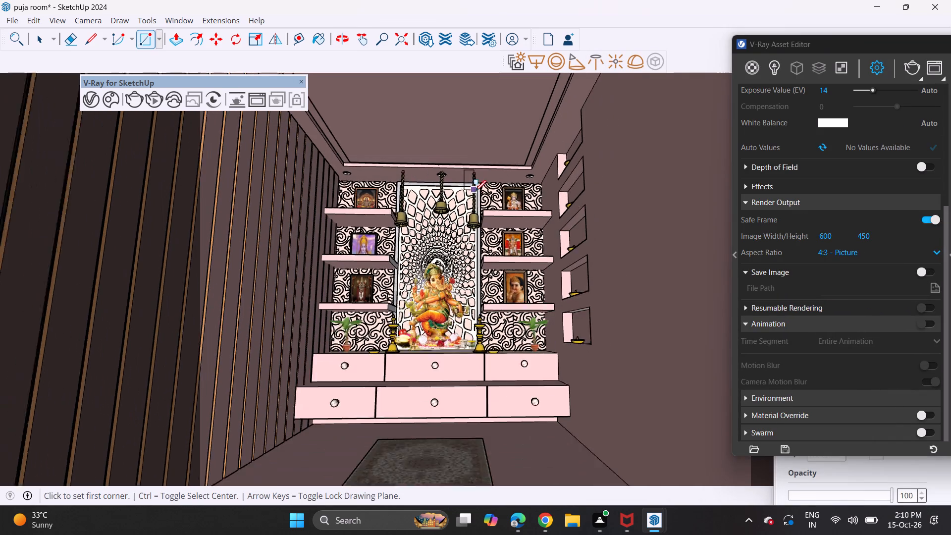
middle_click_drag(477, 195, 484, 203, "shift")
middle_click_drag(483, 209, 480, 273)
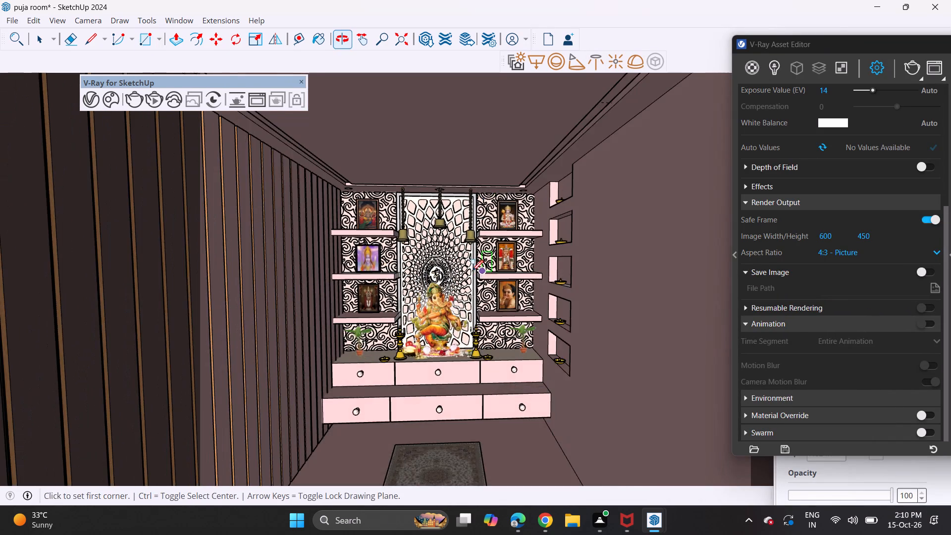
middle_click_drag(472, 264, 483, 228, "shift")
middle_click(481, 236)
scroll(481, 236, "up", 1)
middle_click_drag(481, 237, 476, 203)
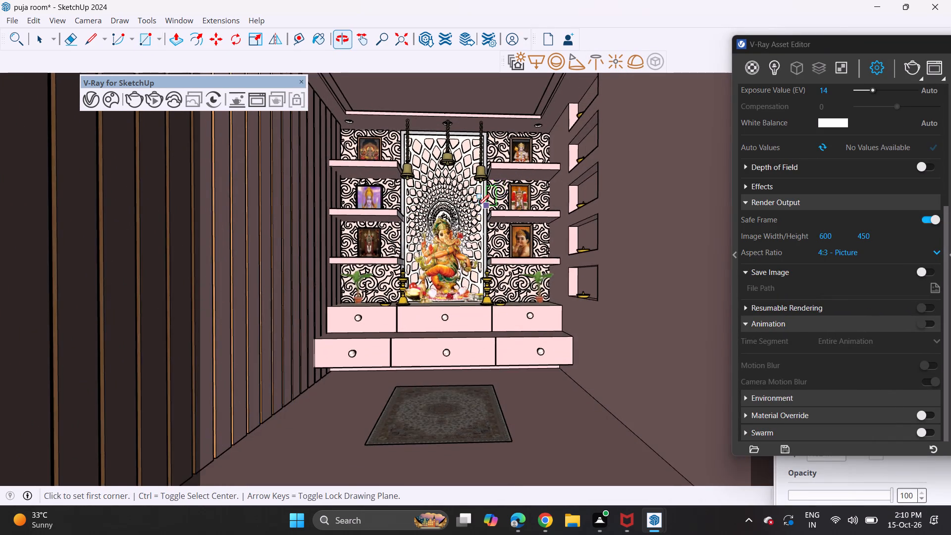
scroll(477, 207, "up", 1)
middle_click_drag(471, 212, 491, 212)
middle_click_drag(491, 215, 483, 215)
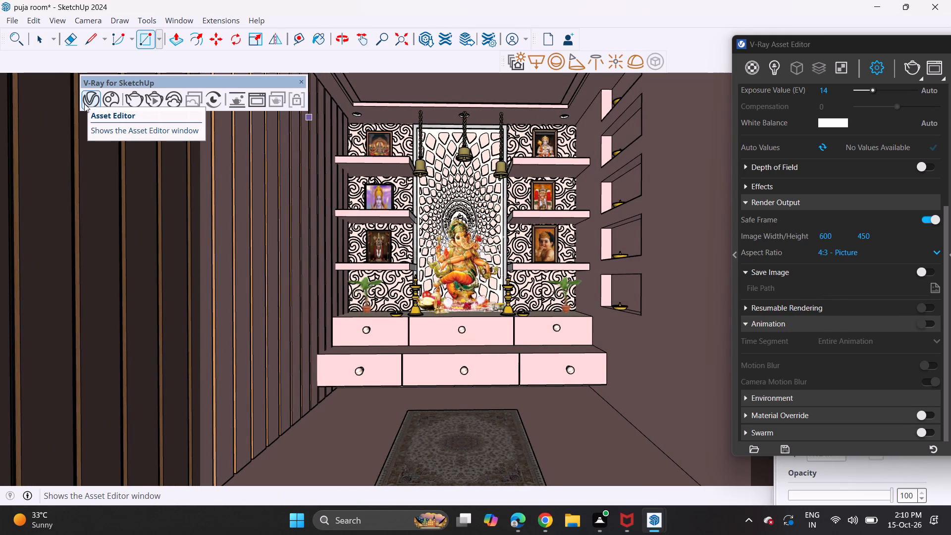
Start a non-interactive V-Ray render of the framed altar view.
left_click(135, 95)
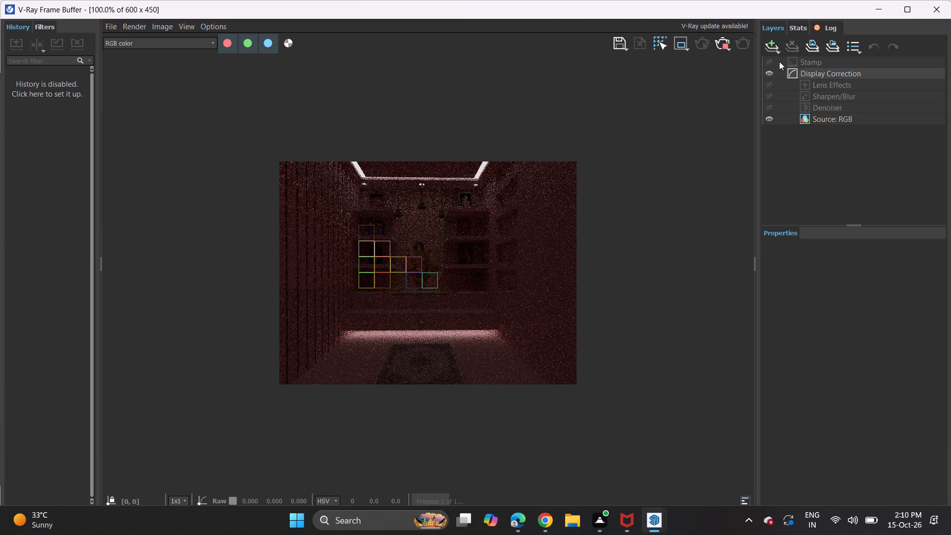
Add an Exposure correction layer to the render, raise its exposure to about 3.11, and return to the model.
left_click(777, 45)
left_click(797, 178)
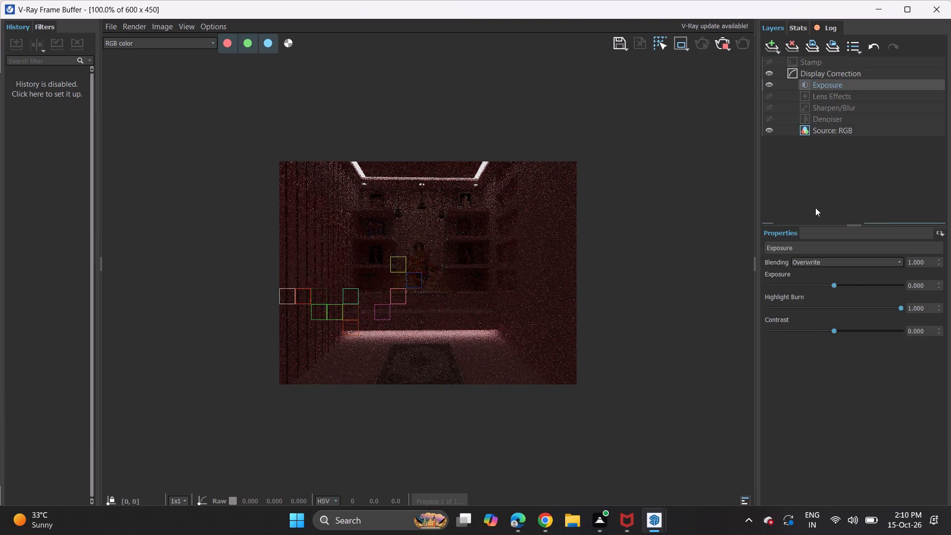
left_click(848, 283)
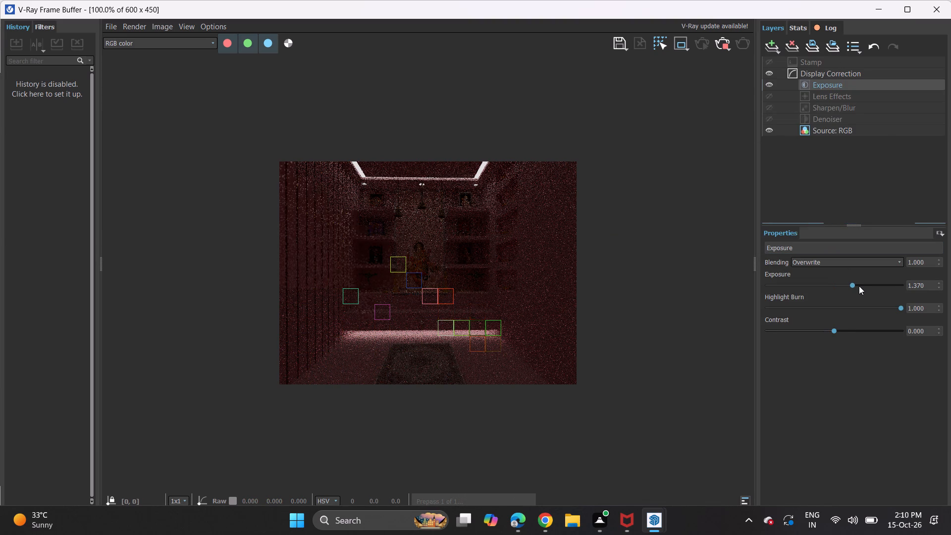
left_click(859, 286)
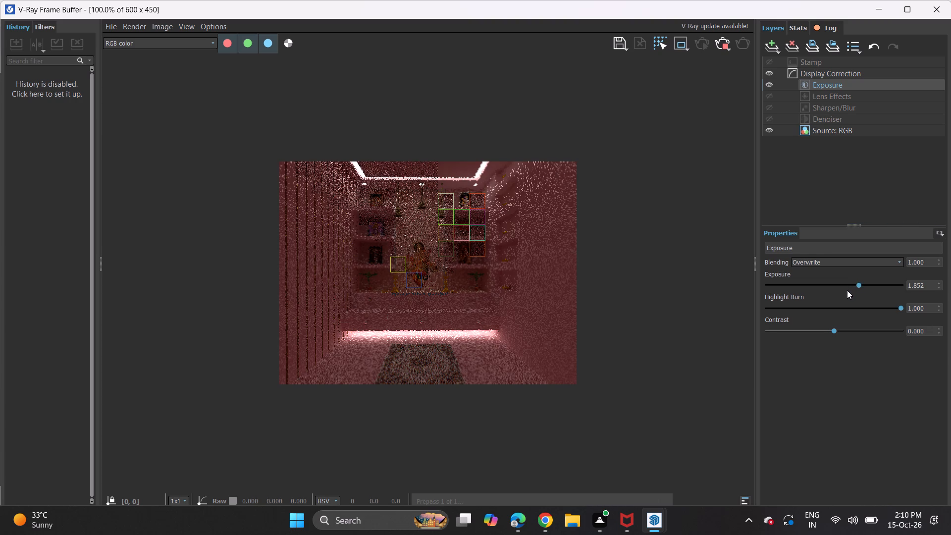
left_click(876, 284)
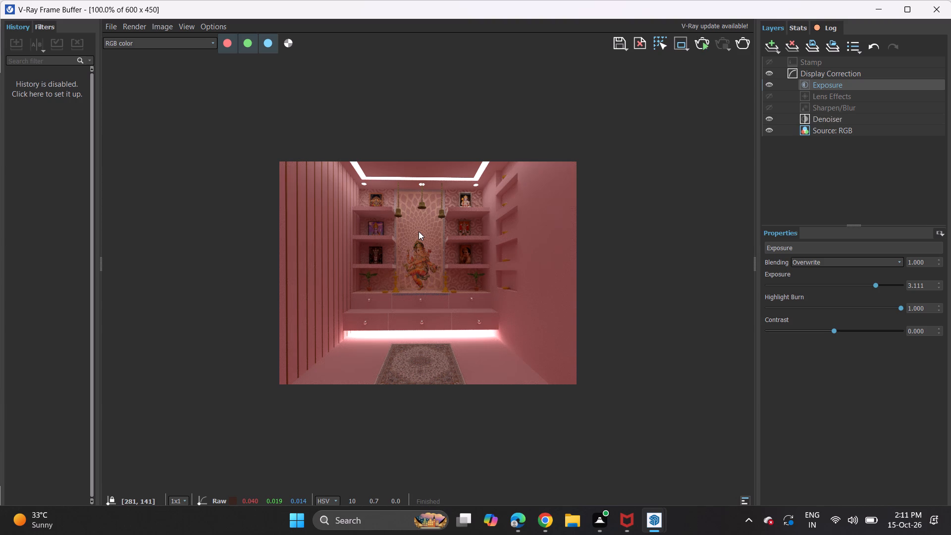
scroll(411, 264, "up", 1)
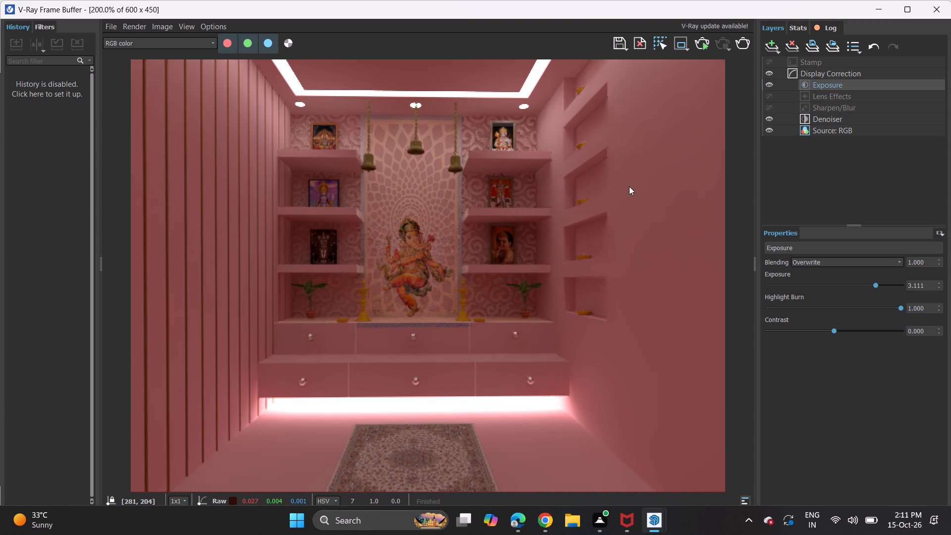
left_click(881, 10)
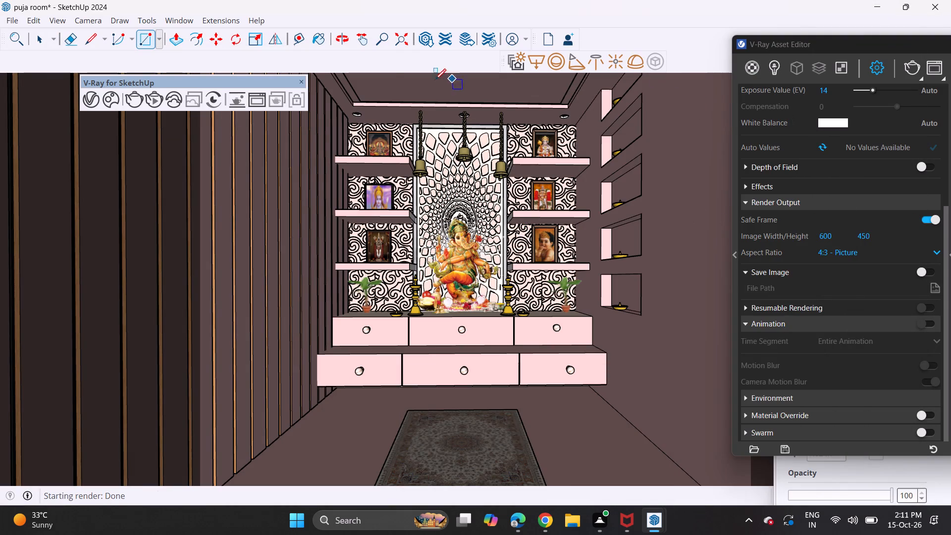
Paint the wall containing the niches with Color D01 from the Colors material collection.
left_click(318, 34)
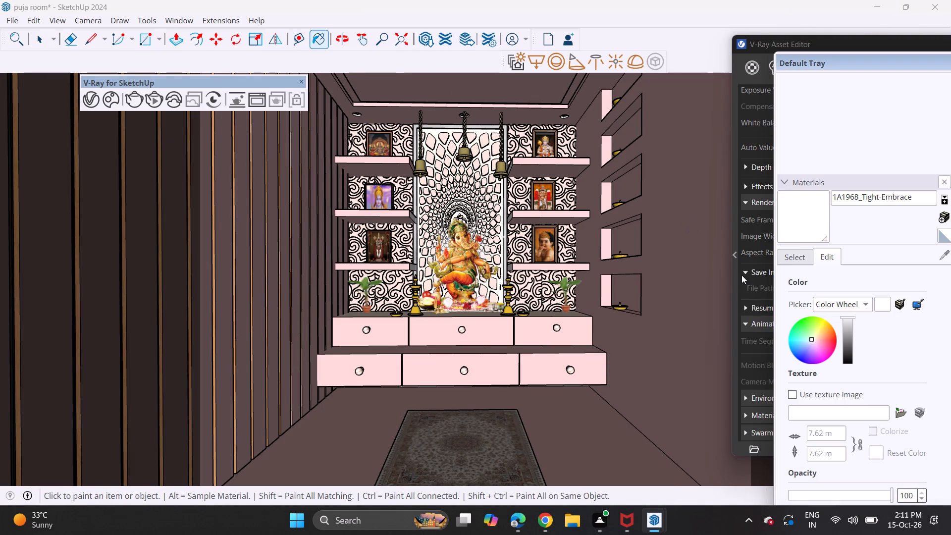
left_click(789, 260)
left_click(841, 274)
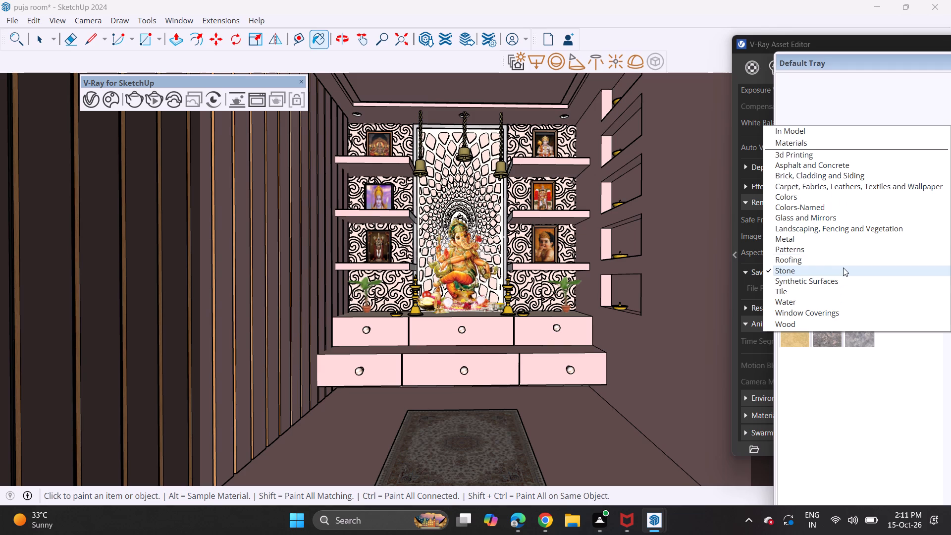
left_click(827, 198)
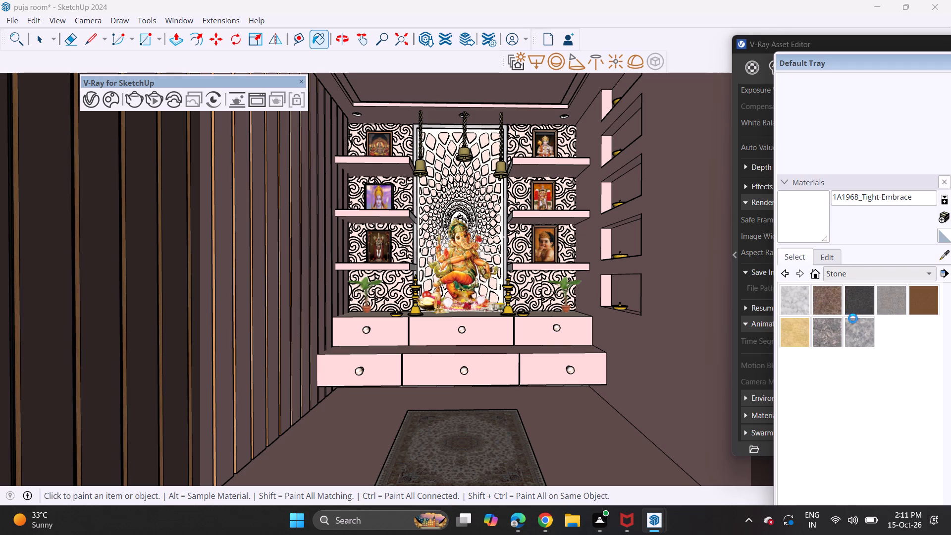
scroll(858, 321, "down", 3)
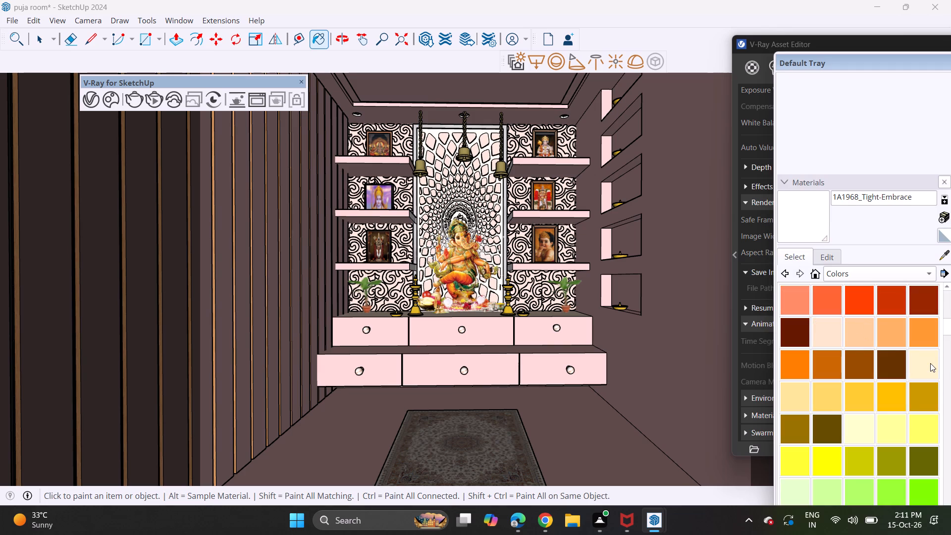
left_click(930, 363)
left_click(675, 269)
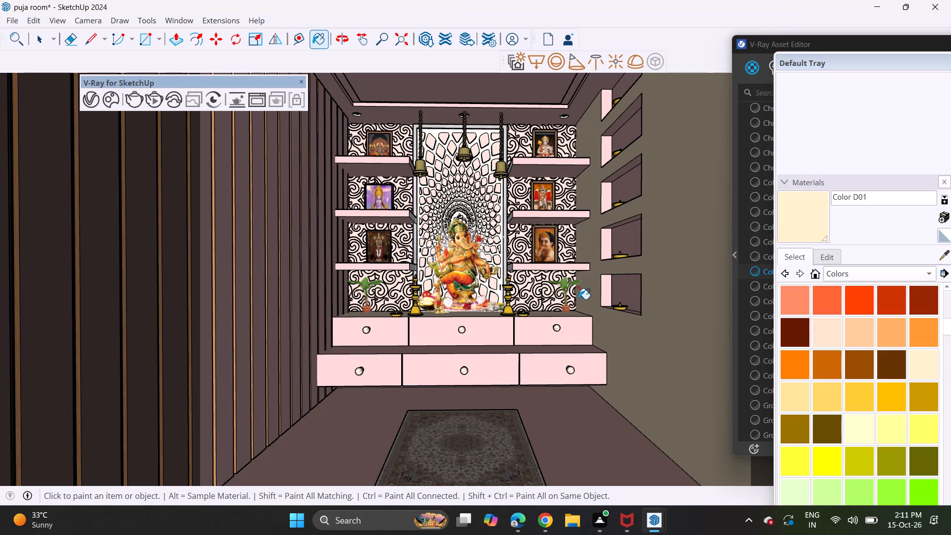
Paint all six drawer fronts below the altar with Color D01.
left_click(572, 324)
left_click(571, 361)
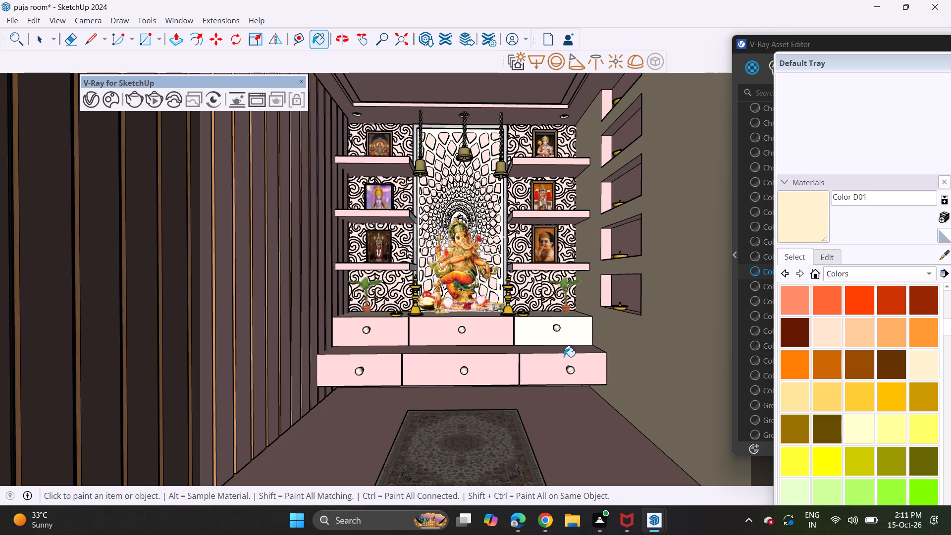
left_click(500, 367)
left_click(499, 346)
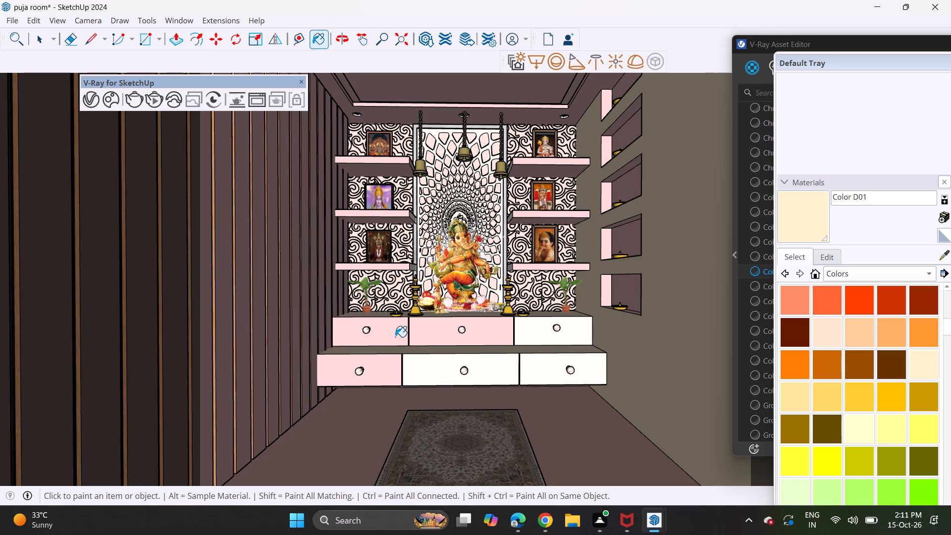
left_click(395, 337)
left_click(412, 332)
left_click(390, 361)
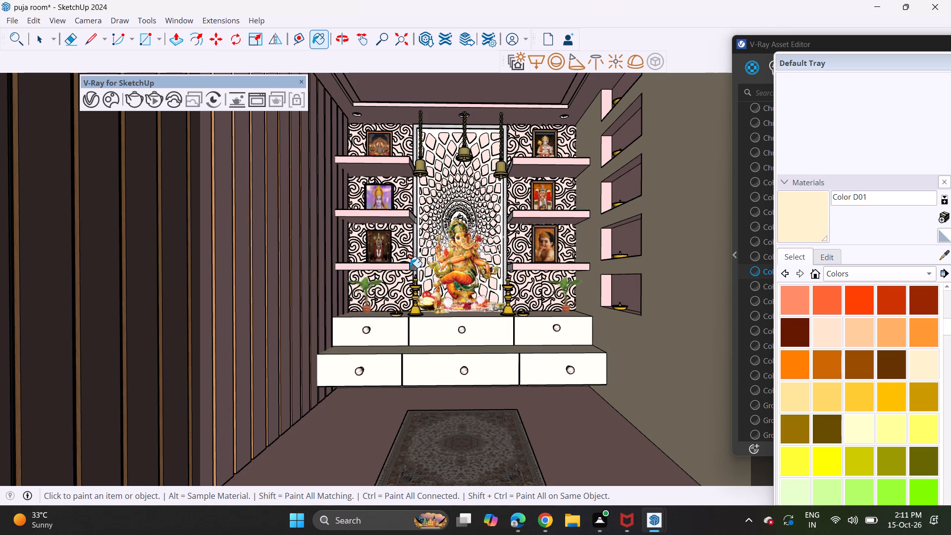
Paint the six display shelves on both sides of the Ganesha panel with Color D01.
left_click(404, 269)
left_click(395, 215)
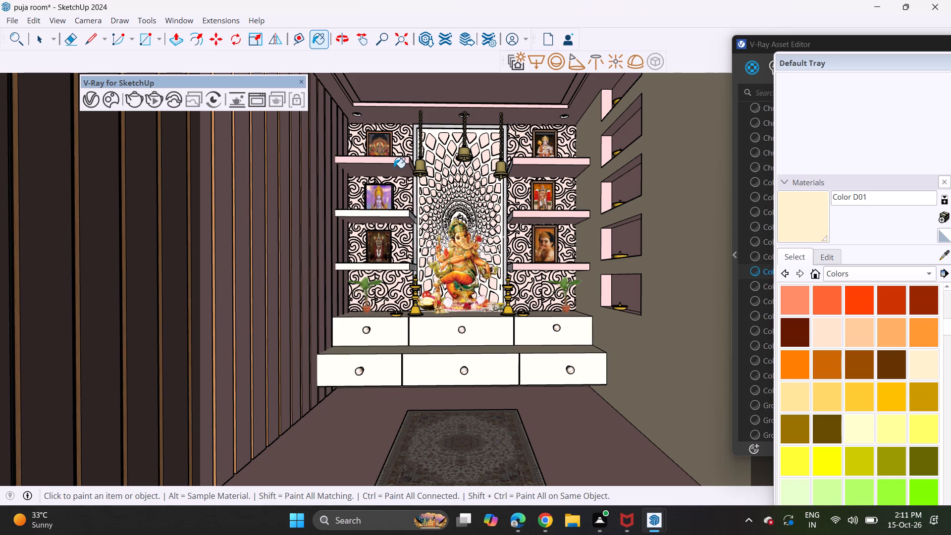
left_click(400, 159)
left_click(536, 162)
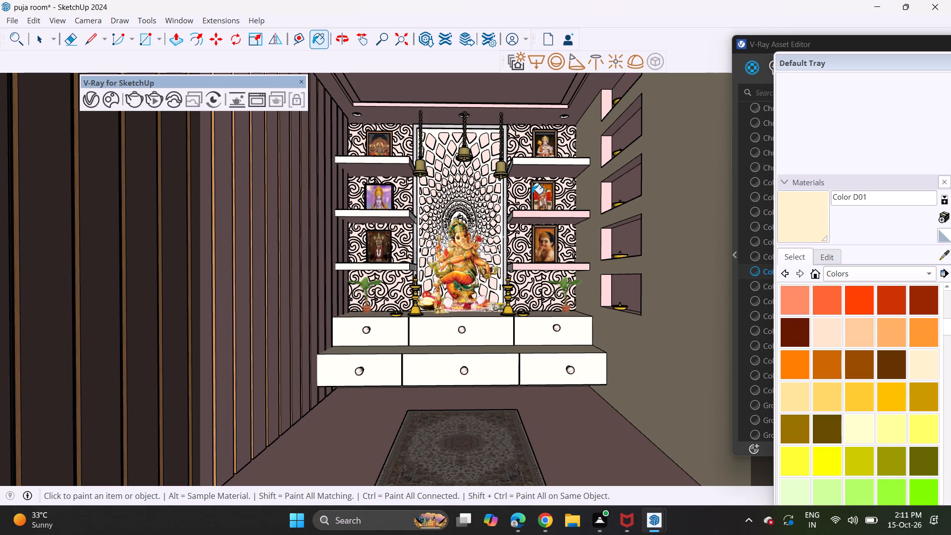
left_click(533, 213)
left_click(539, 267)
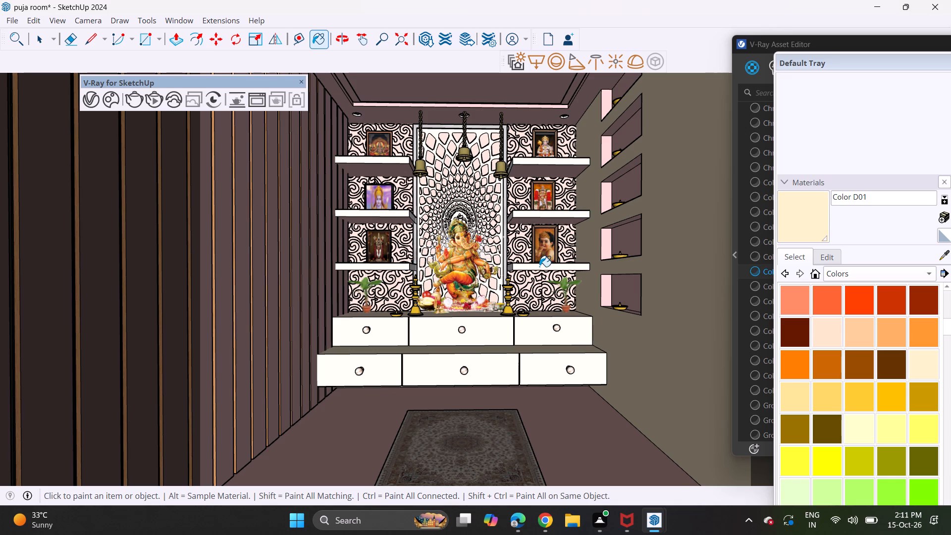
Paint the carved panel behind Ganesha and the swirl-patterned panels behind the display shelves with Color D01.
left_click(568, 234)
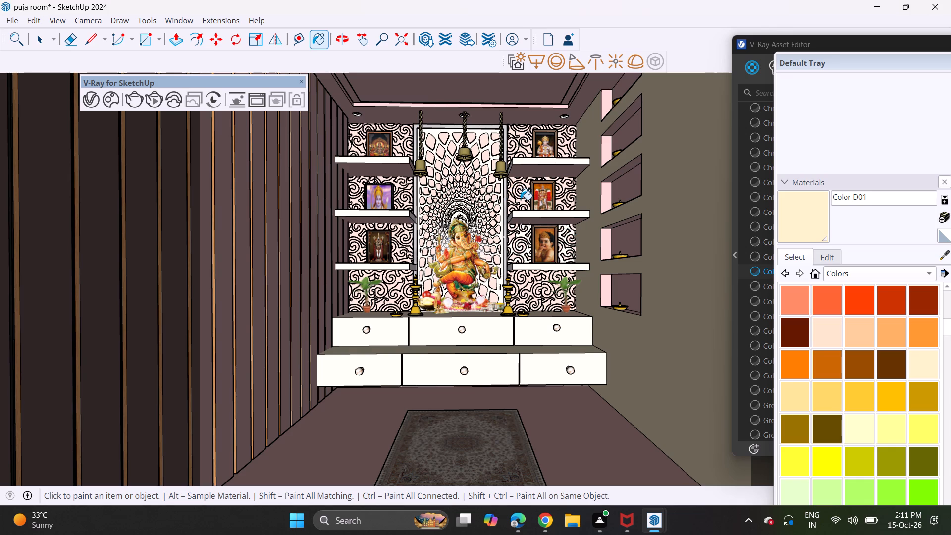
left_click(521, 200)
scroll(514, 150, "up", 3)
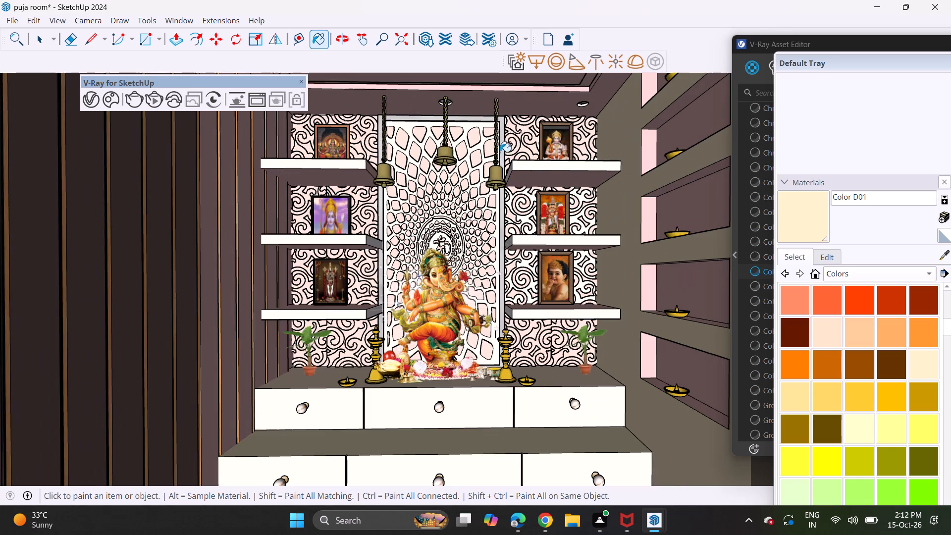
left_click(490, 148)
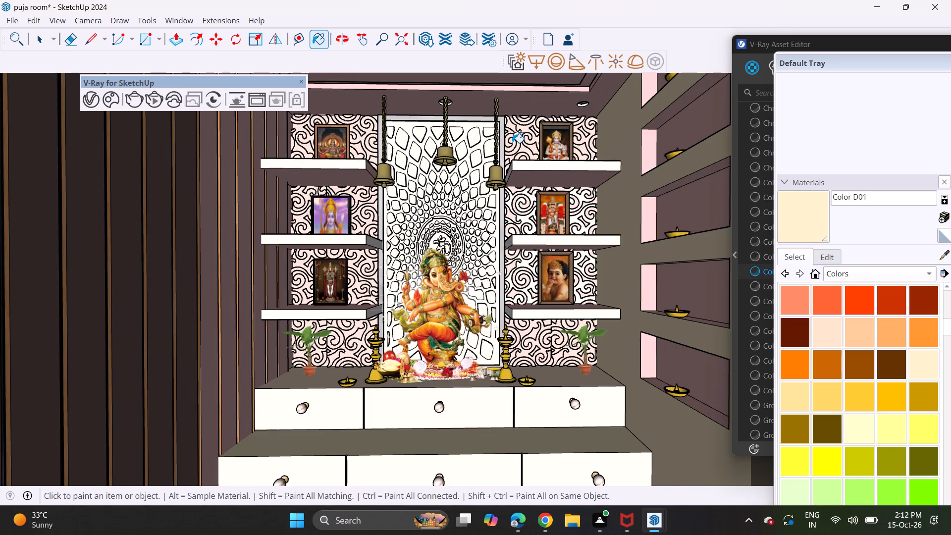
left_click(513, 140)
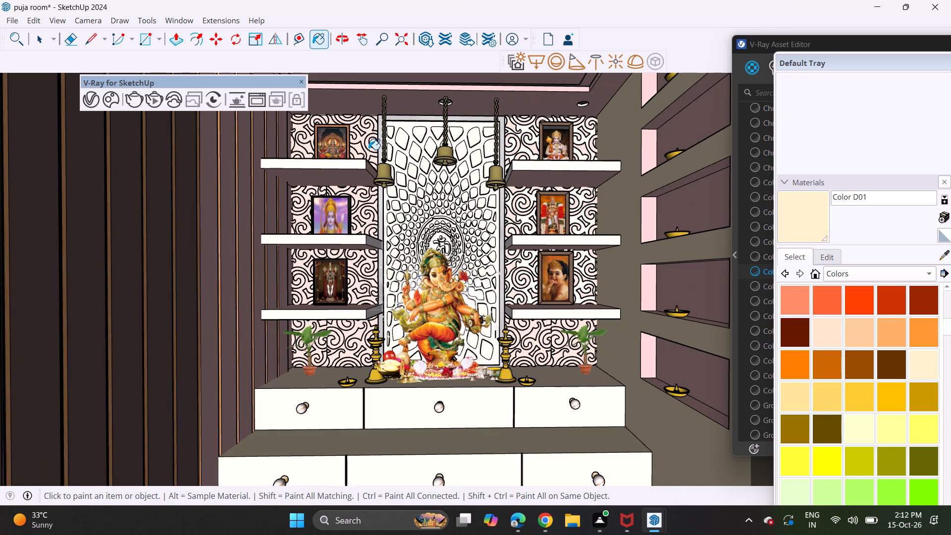
left_click(361, 147)
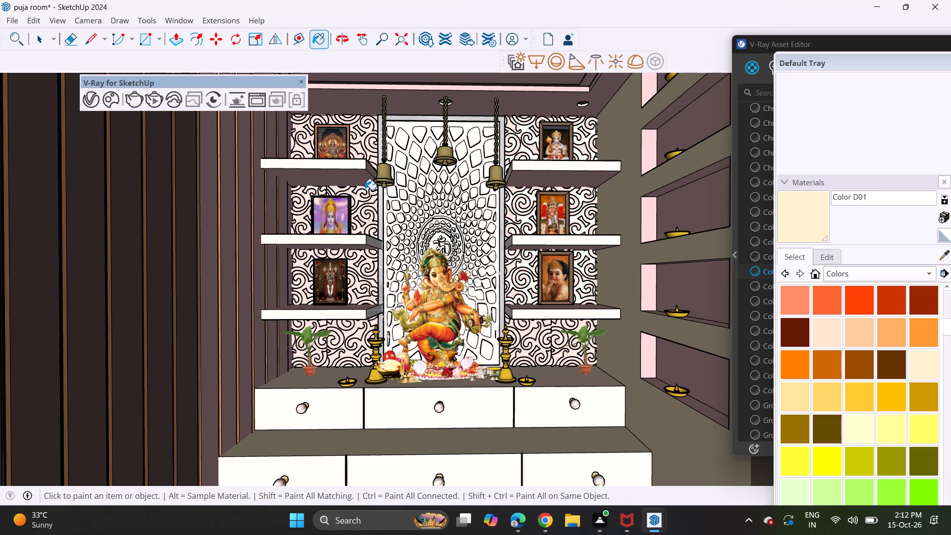
left_click(358, 149)
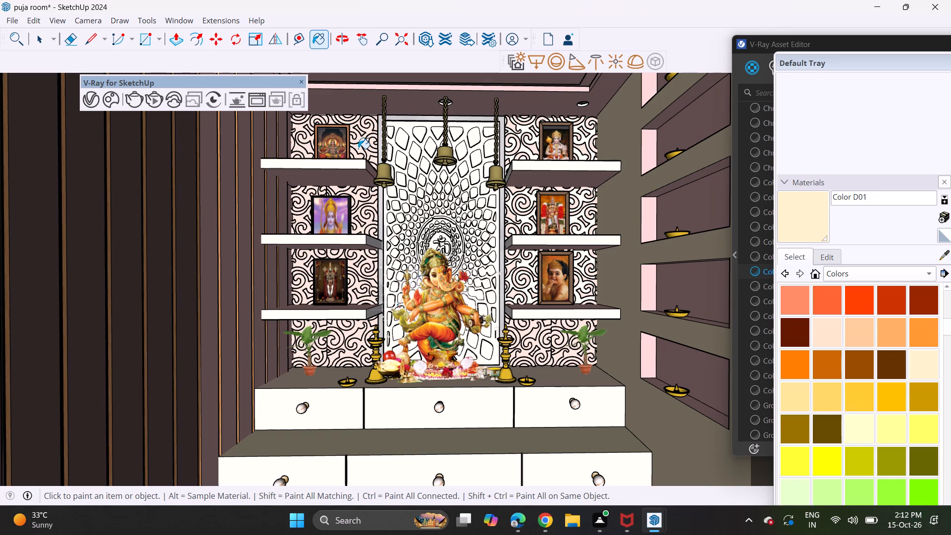
left_click(363, 153)
left_click(373, 159)
left_click(374, 206)
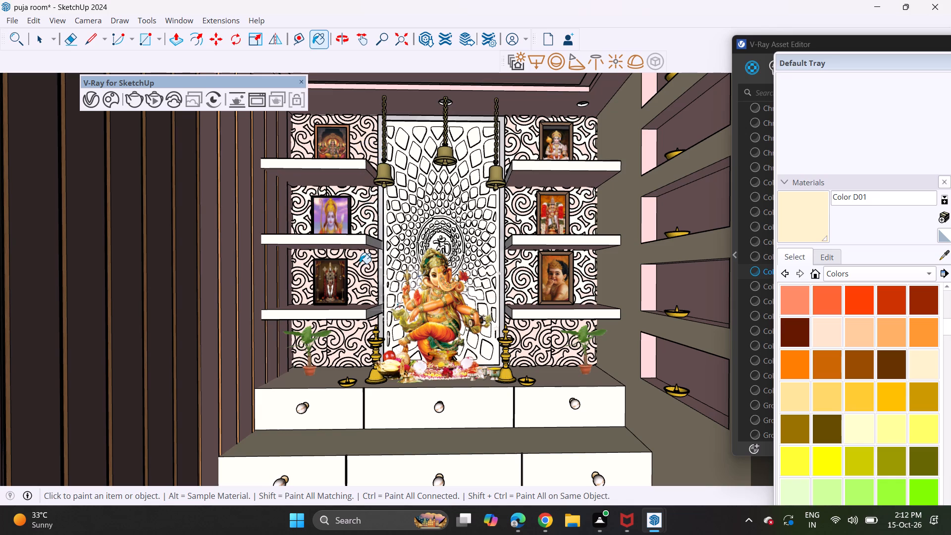
left_click(361, 280)
left_click(357, 268)
left_click(354, 330)
left_click(359, 148)
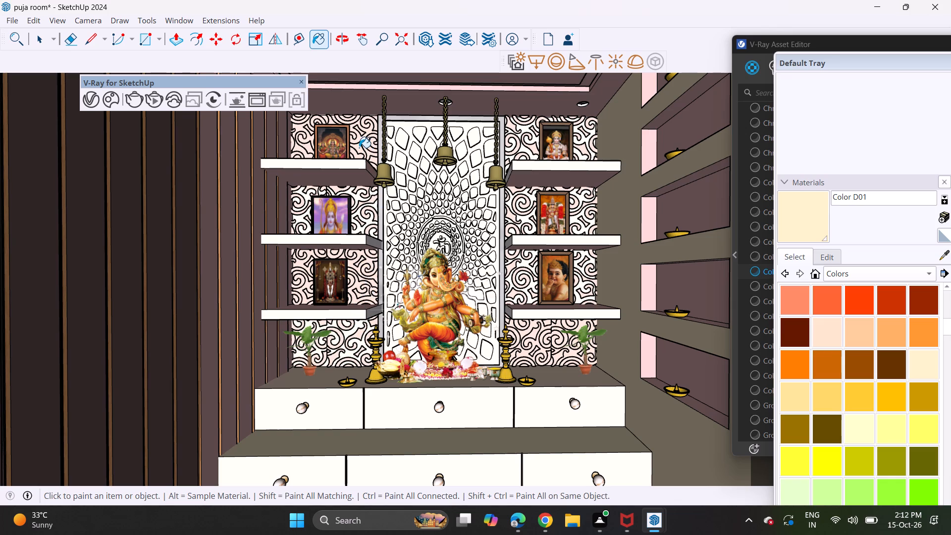
left_click(360, 147)
scroll(366, 133, "up", 9)
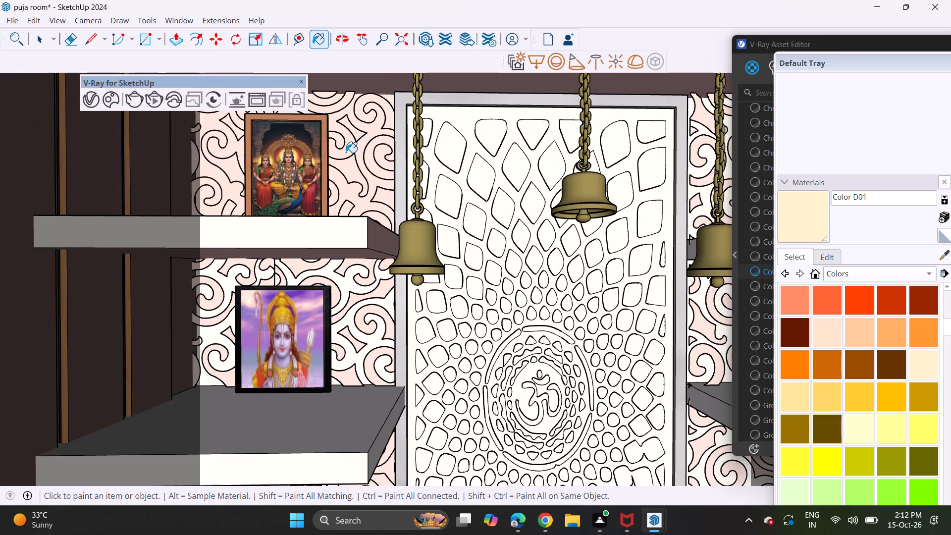
left_click(347, 153)
Paint the slatted wall surfaces beside the altar shelves and the ceiling surfaces above the altar with Color D01.
scroll(347, 153, "down", 9)
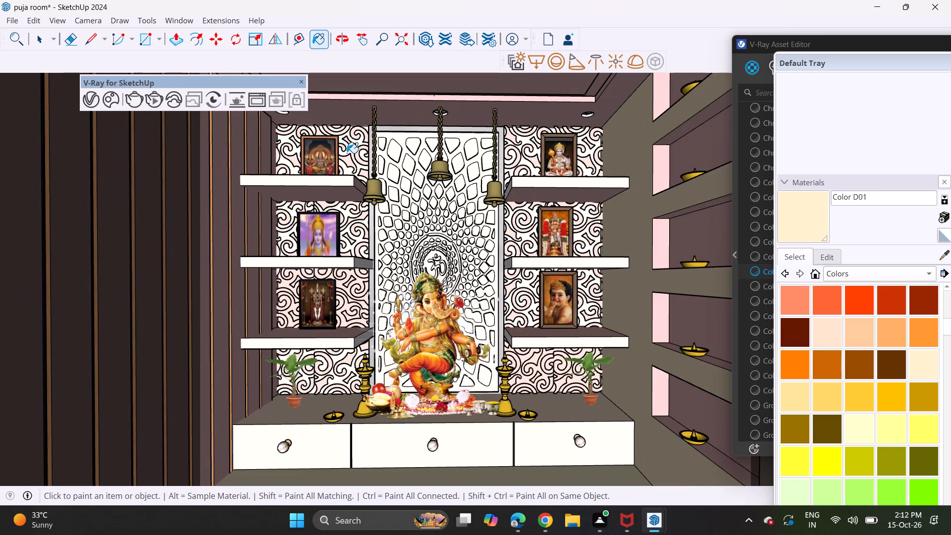
scroll(350, 154, "down", 1)
middle_click_drag(352, 165, 381, 160, "shift")
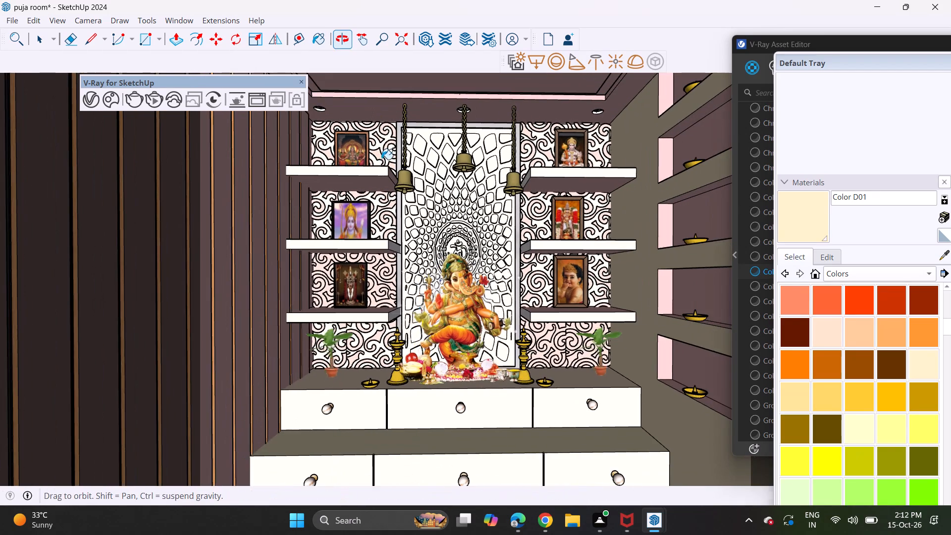
scroll(441, 160, "down", 2)
left_click(301, 240)
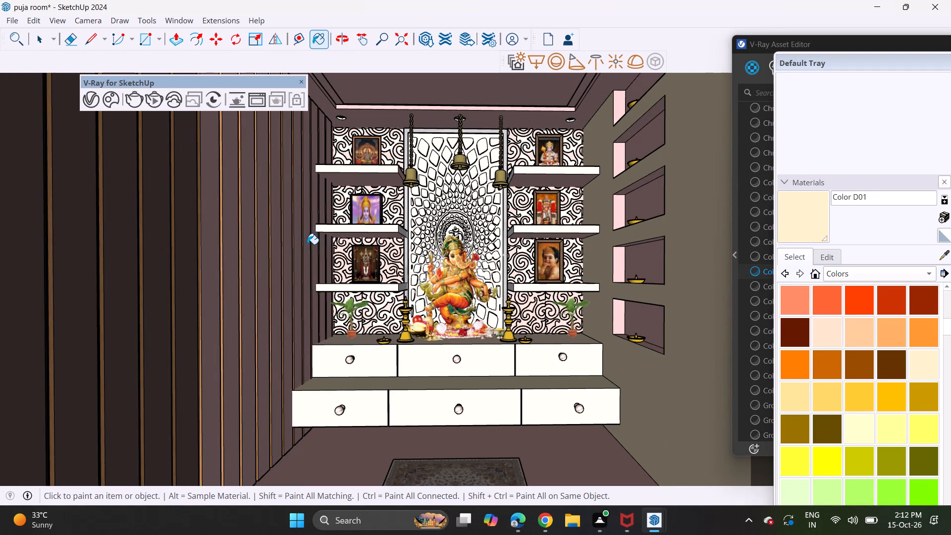
left_click(307, 244)
left_click(313, 247)
left_click(324, 254)
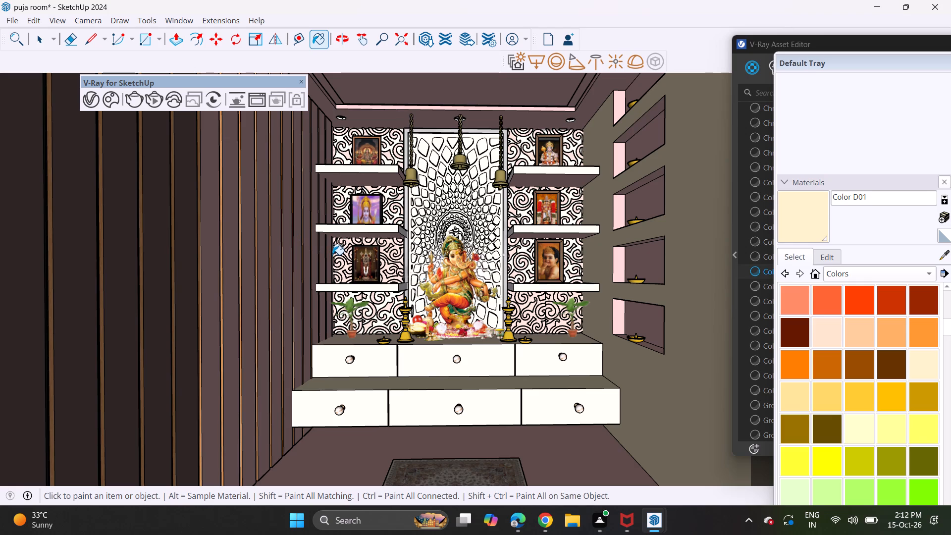
left_click(417, 90)
left_click(422, 121)
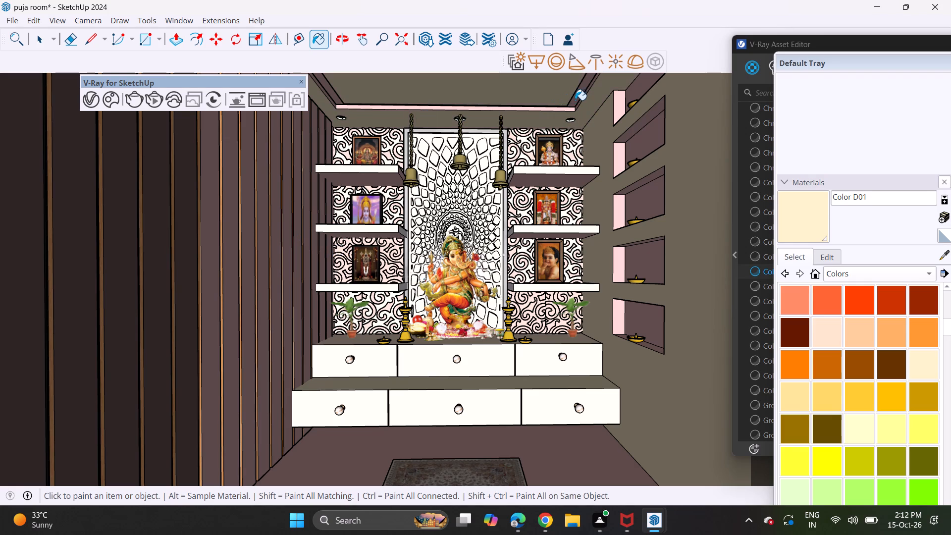
left_click(575, 100)
left_click(580, 102)
Paint the floor in front of the altar and the ledge between the drawer rows with Color D01.
left_click(477, 424)
left_click(477, 437)
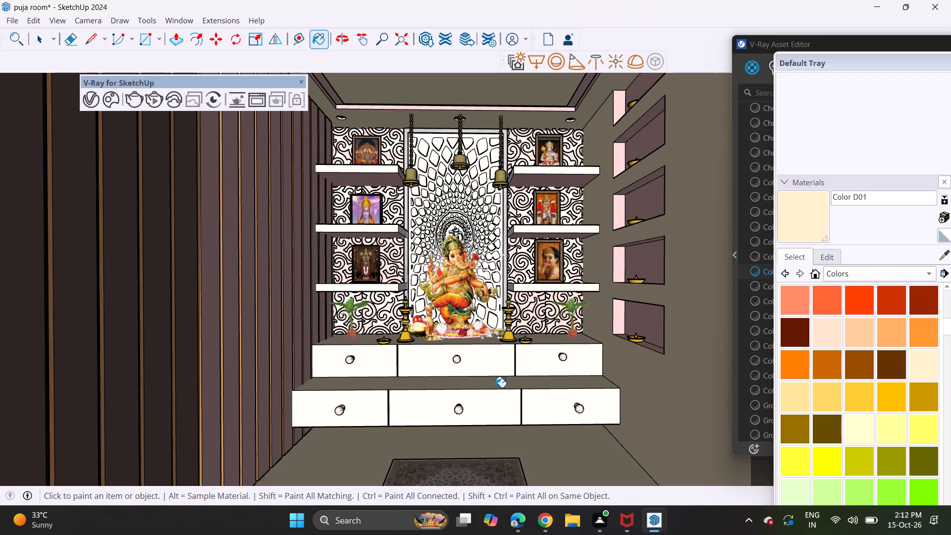
left_click(496, 382)
Paint the wall containing the niches and the inner side faces of the four upper niches with Color D02.
scroll(895, 350, "down", 1)
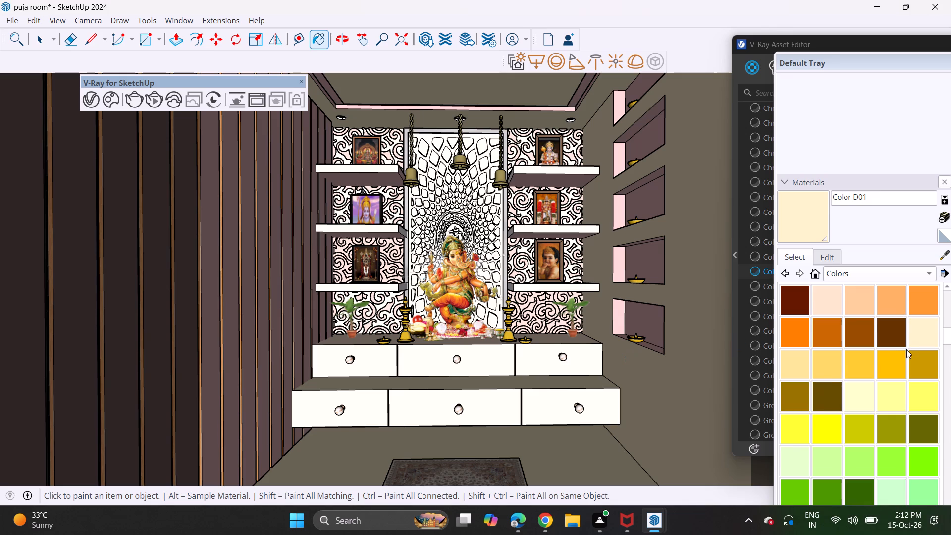
left_click(792, 368)
left_click(687, 284)
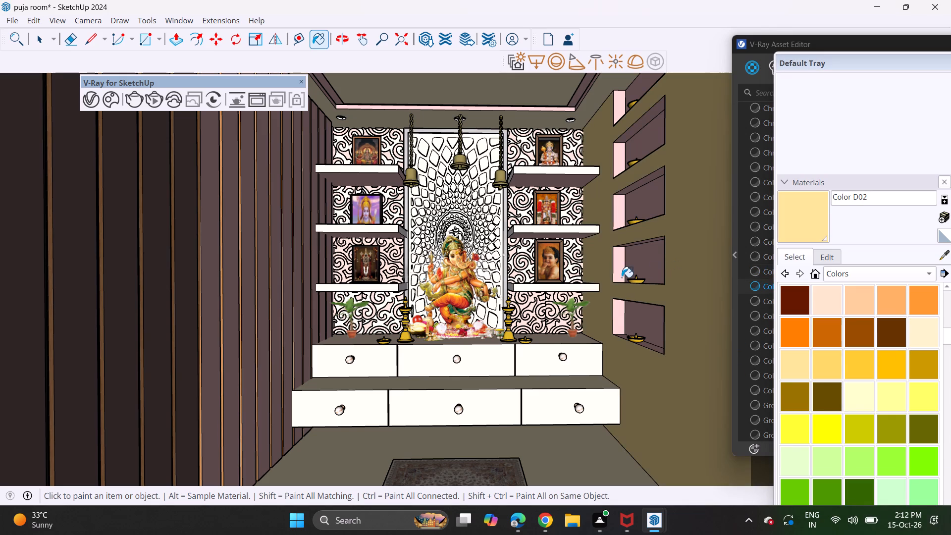
left_click(617, 267)
left_click(620, 223)
left_click(622, 171)
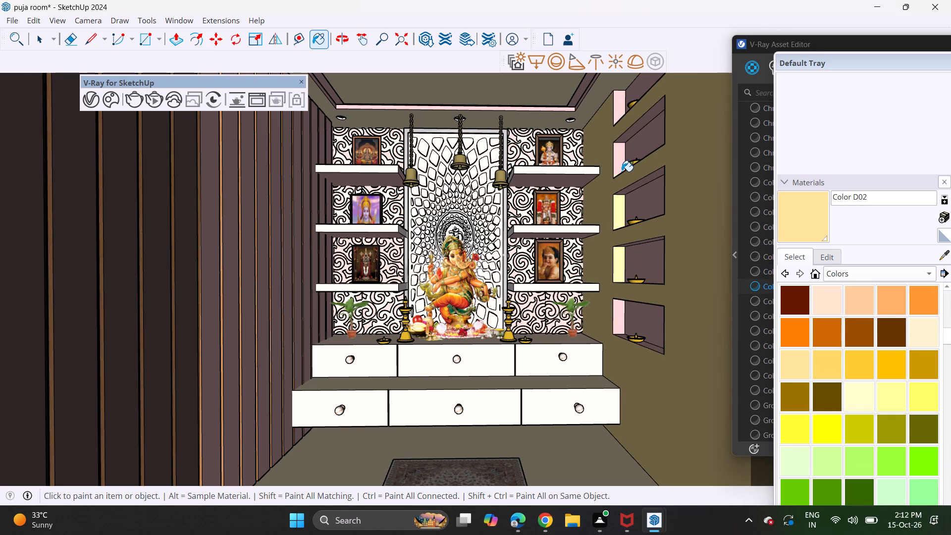
left_click(622, 112)
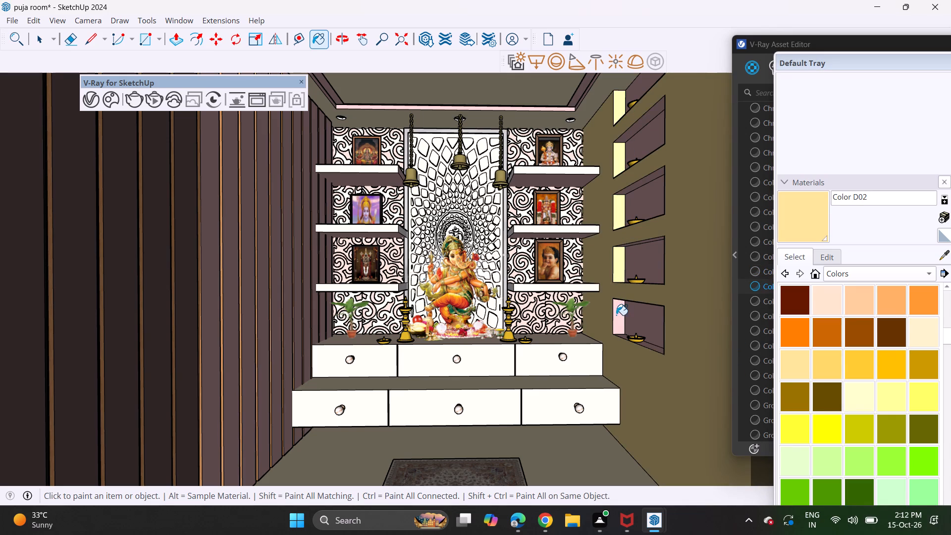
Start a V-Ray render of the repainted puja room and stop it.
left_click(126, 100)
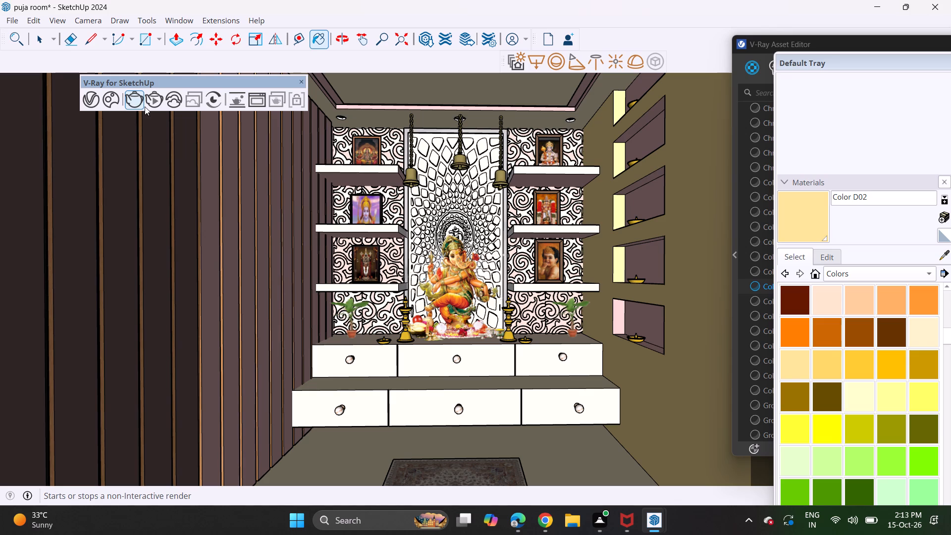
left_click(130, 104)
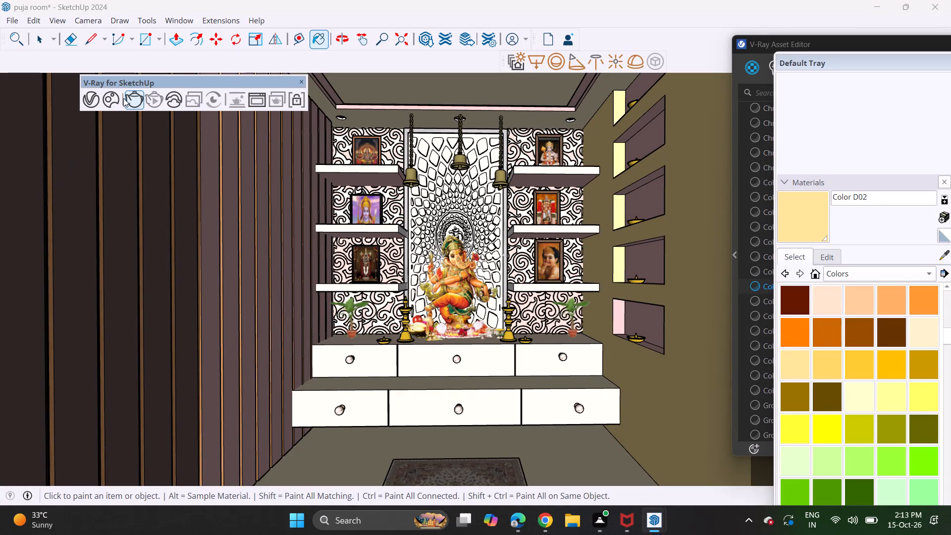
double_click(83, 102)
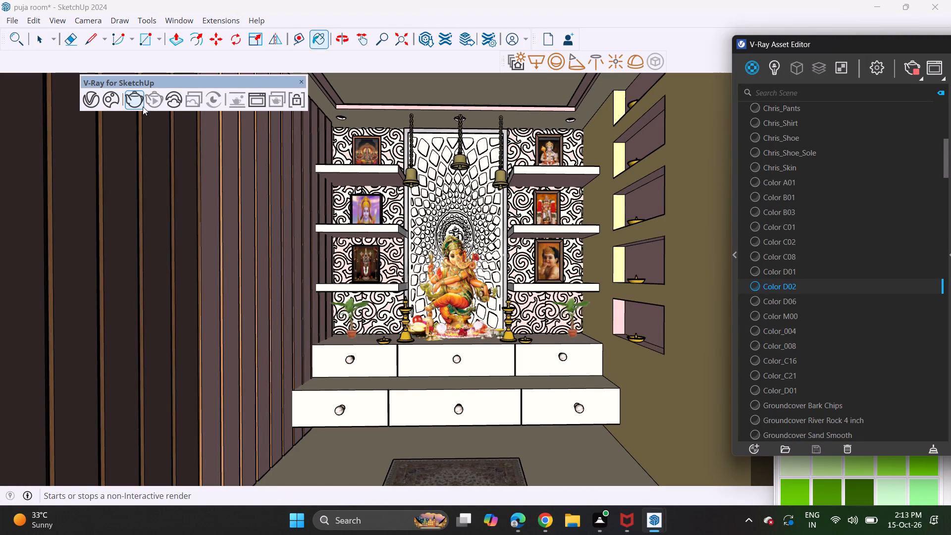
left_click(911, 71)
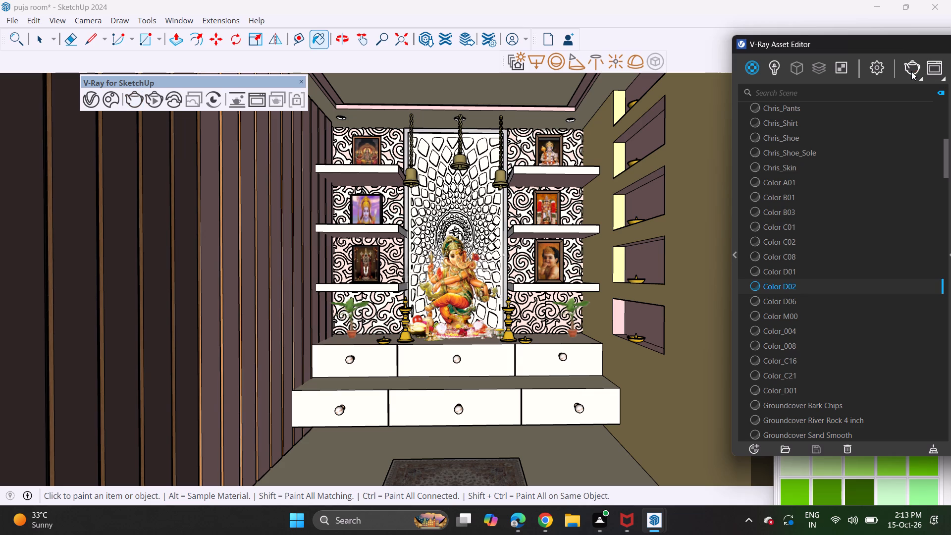